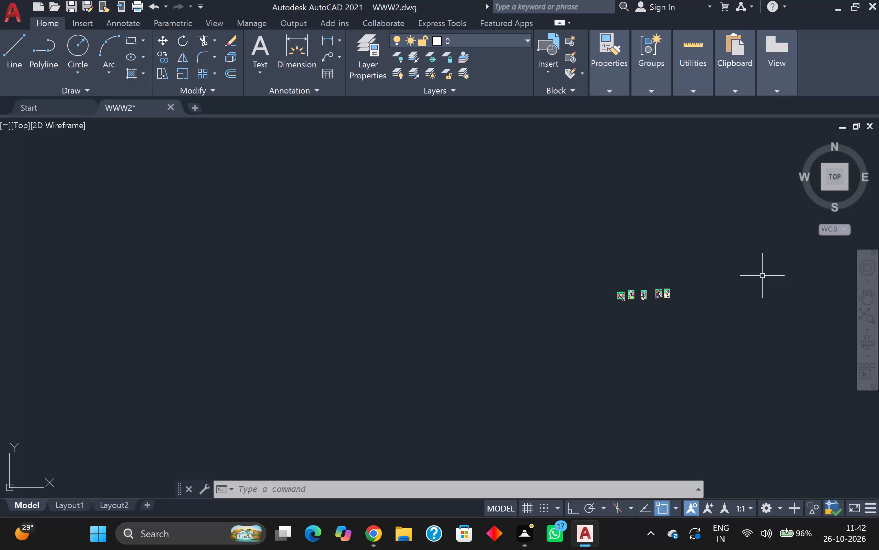
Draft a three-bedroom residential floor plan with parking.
Draw a 32' by 40' rectangle in the empty space to the west of the existing floor plans.
scroll(762, 276, up, 2)
scroll(419, 293, down, 1)
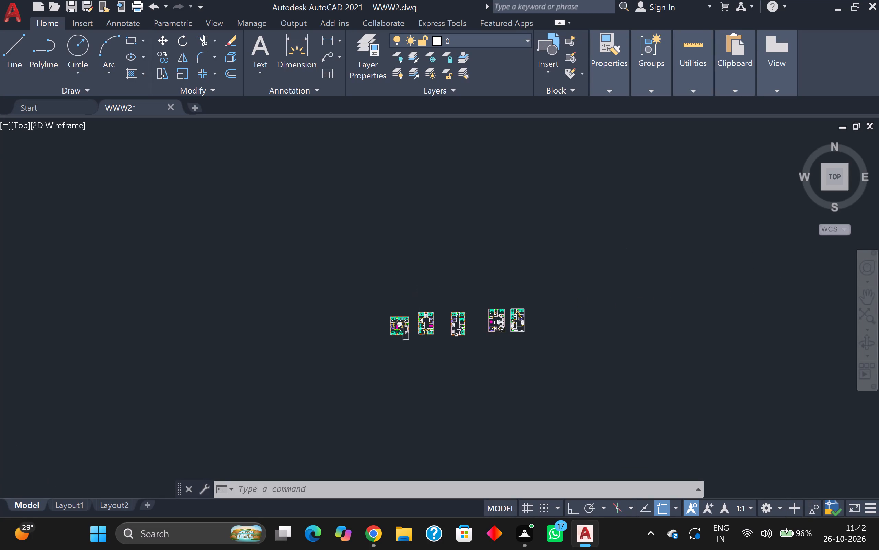
middle_drag(368, 409, 543, 430)
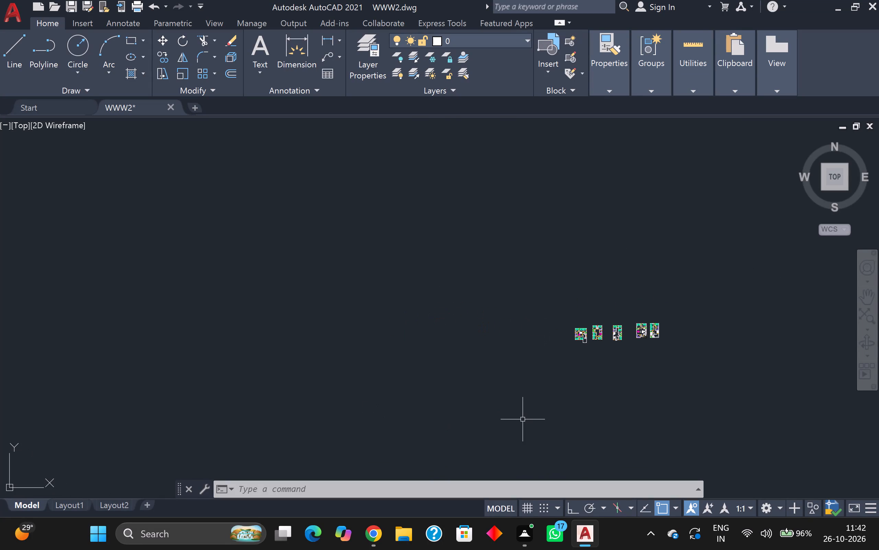
key(r)
text(ec)
key(Return)
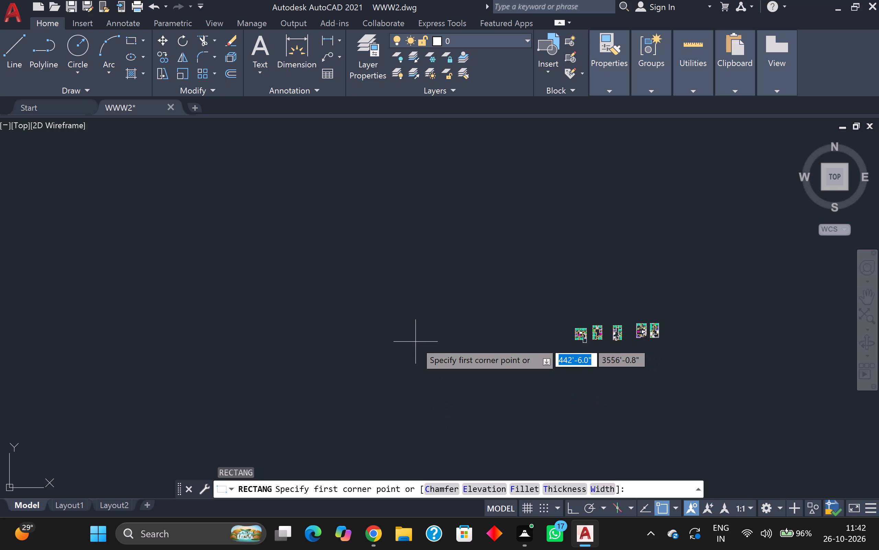
scroll(499, 373, up, 2)
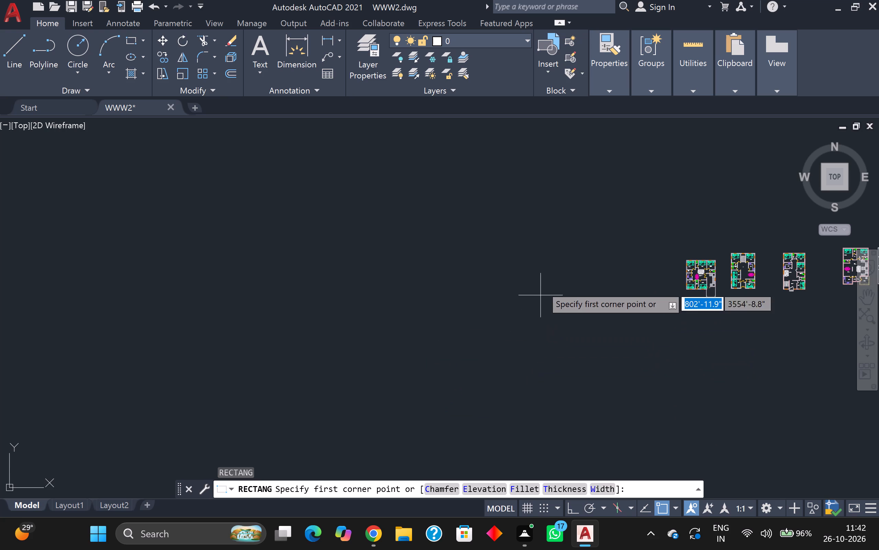
click(542, 255)
key(d)
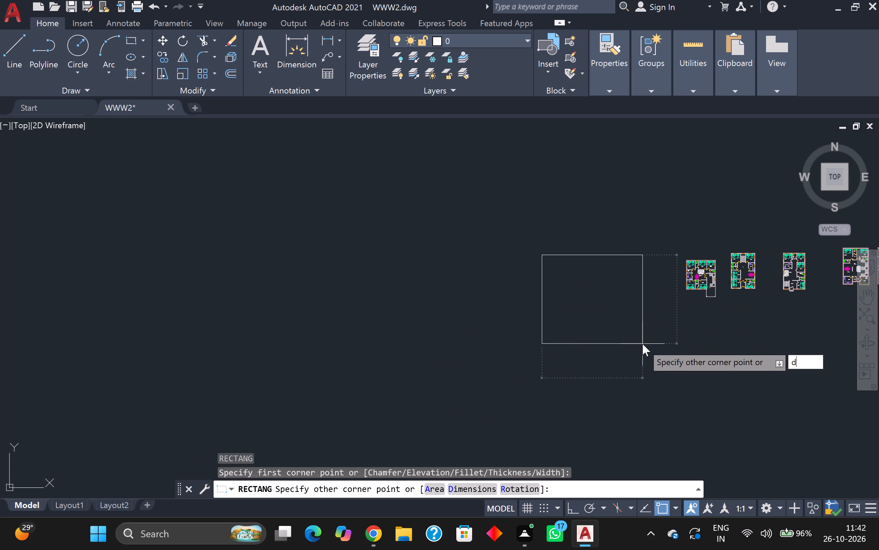
key(Return)
text(32')
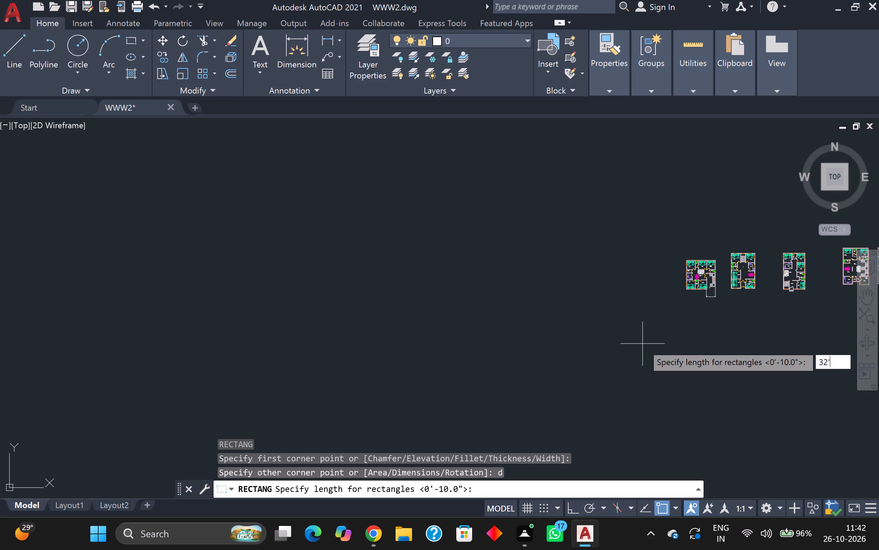
text(32')
key(BackSpace)
key(BackSpace)
key(BackSpace)
key(Return)
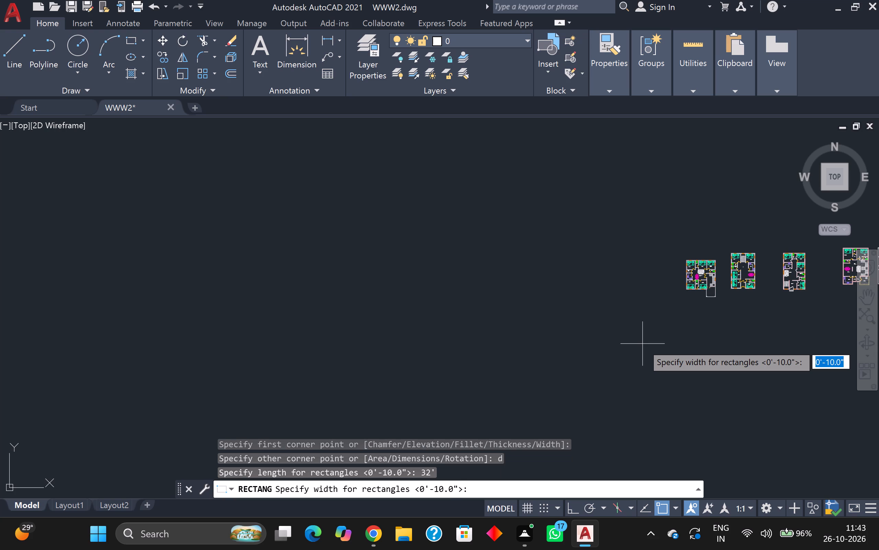
text(40)
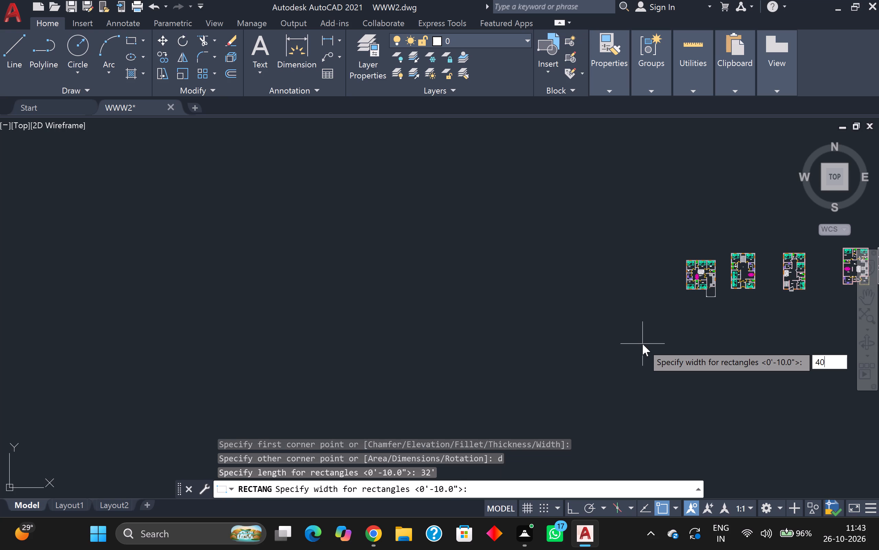
key(apostrophe)
key(Return)
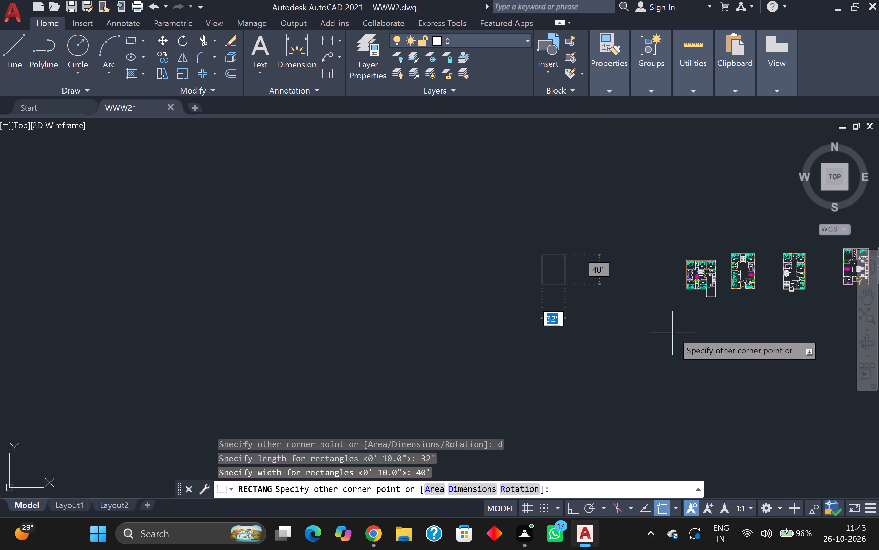
click(633, 295)
Move the new rectangle east, closer to the row of existing floor plans.
scroll(570, 268, up, 2)
scroll(565, 267, down, 2)
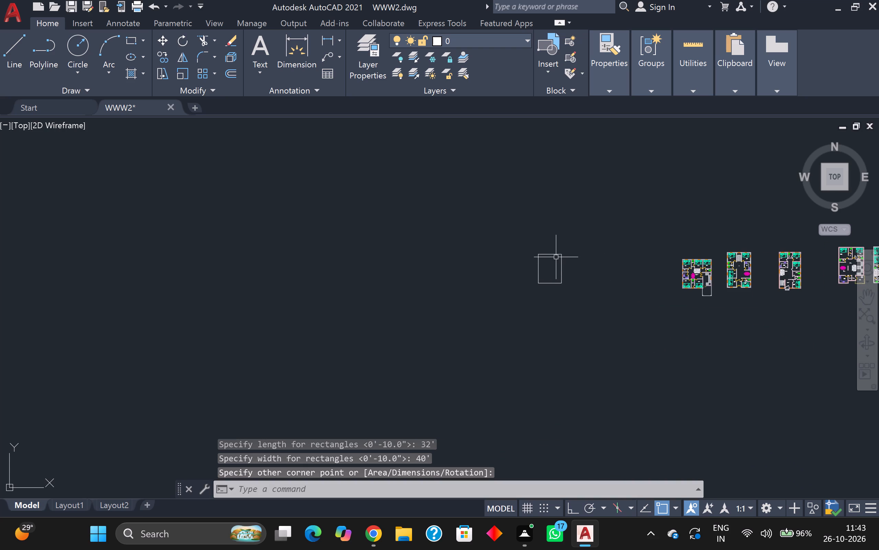
click(554, 253)
key(m)
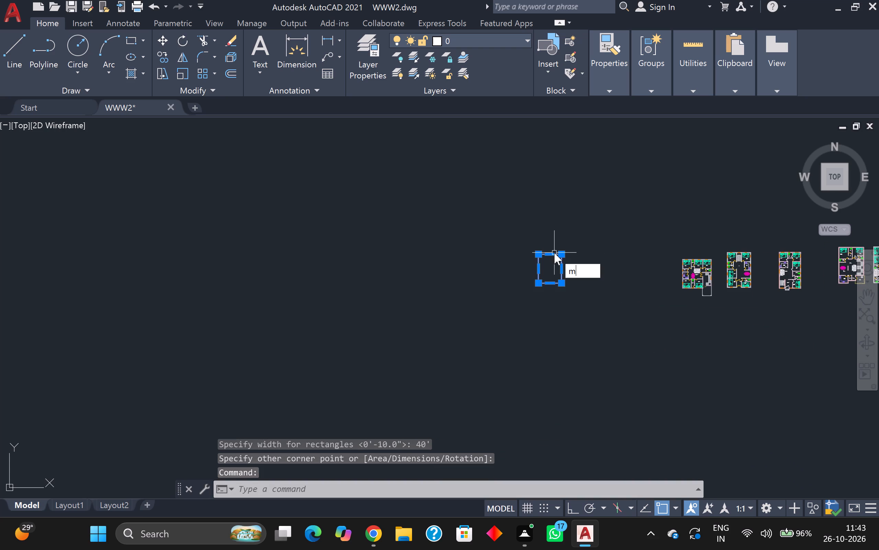
key(Return)
click(548, 264)
scroll(635, 275, up, 1)
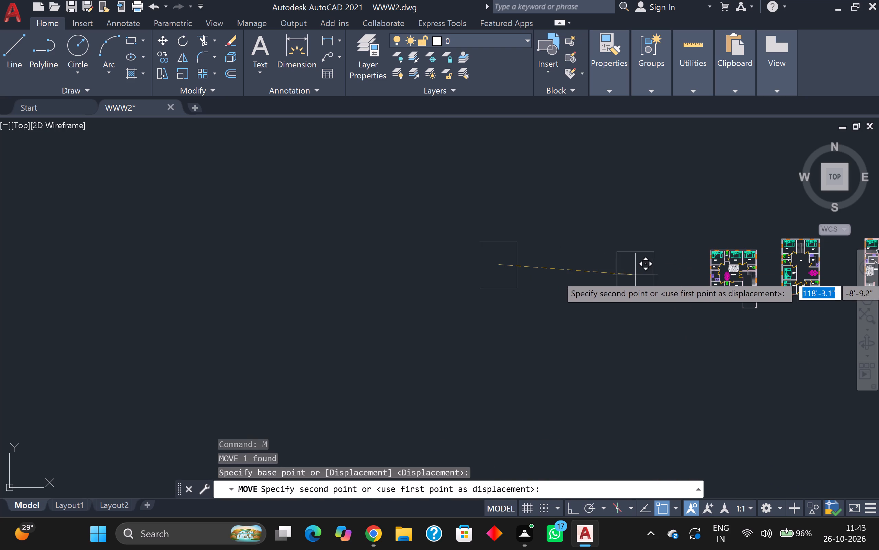
click(620, 273)
Offset the rectangle 9" inward to form the outer wall thickness.
key(o)
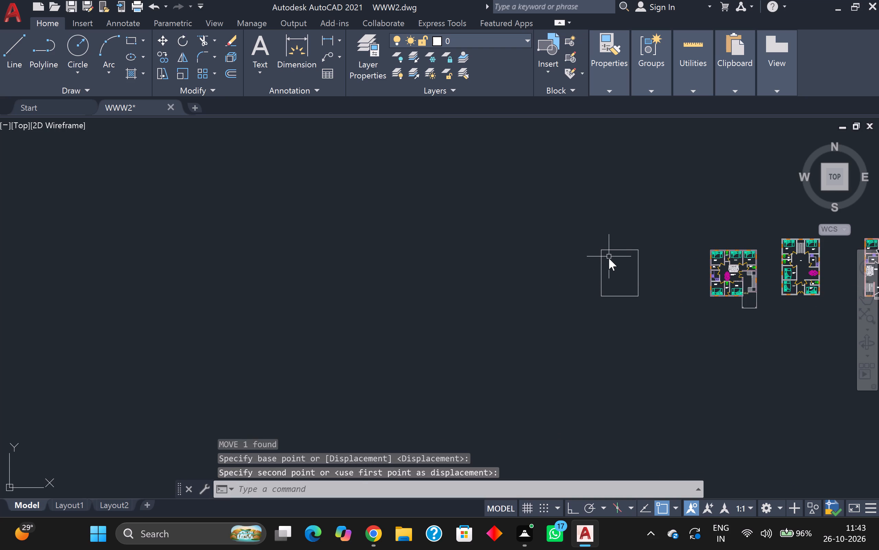
key(Return)
key(Return)
click(614, 251)
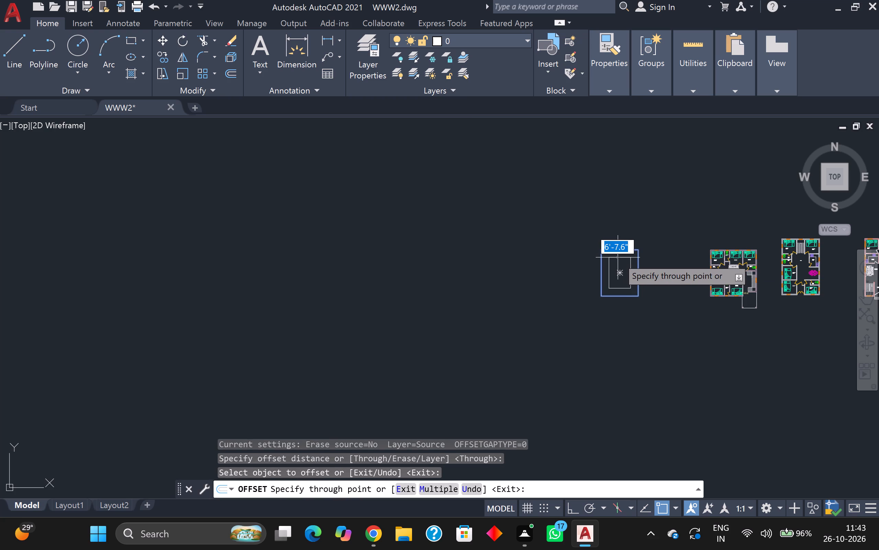
key(9)
key(Return)
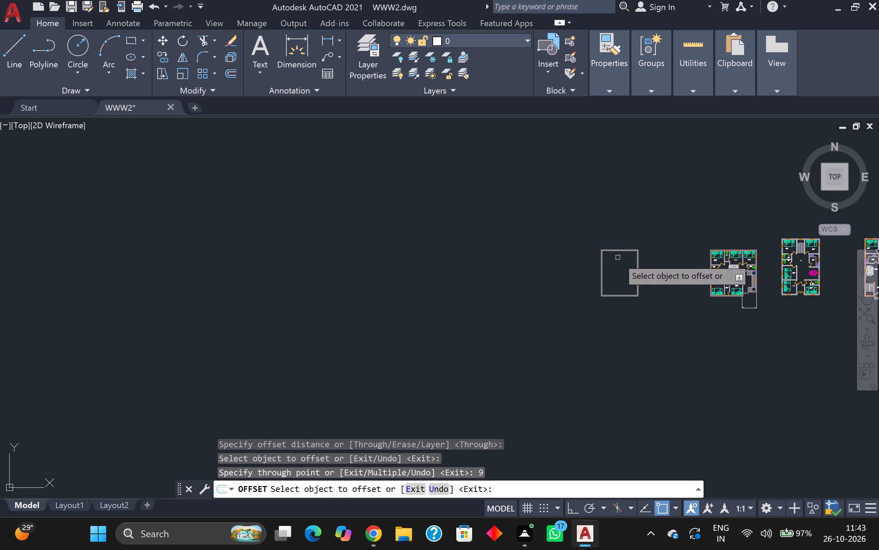
scroll(616, 257, up, 5)
middle_drag(616, 257, 533, 164)
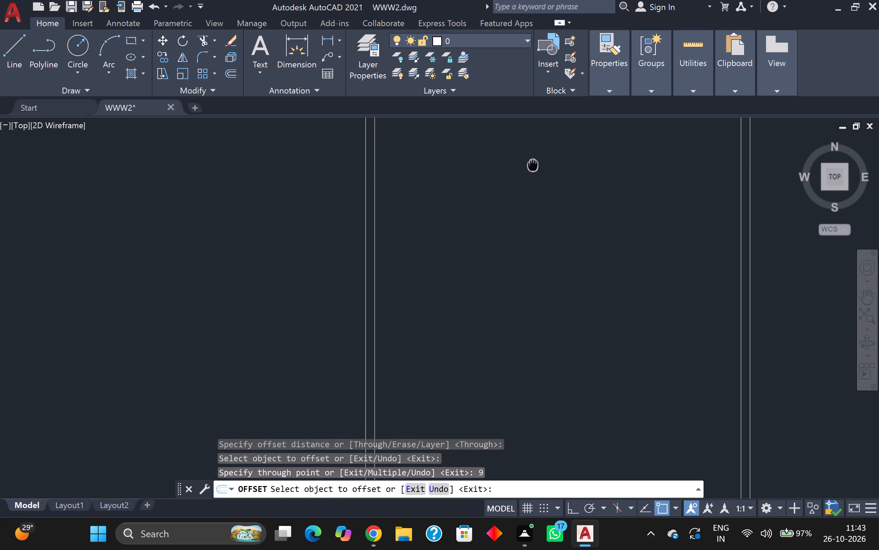
middle_drag(533, 164, 533, 80)
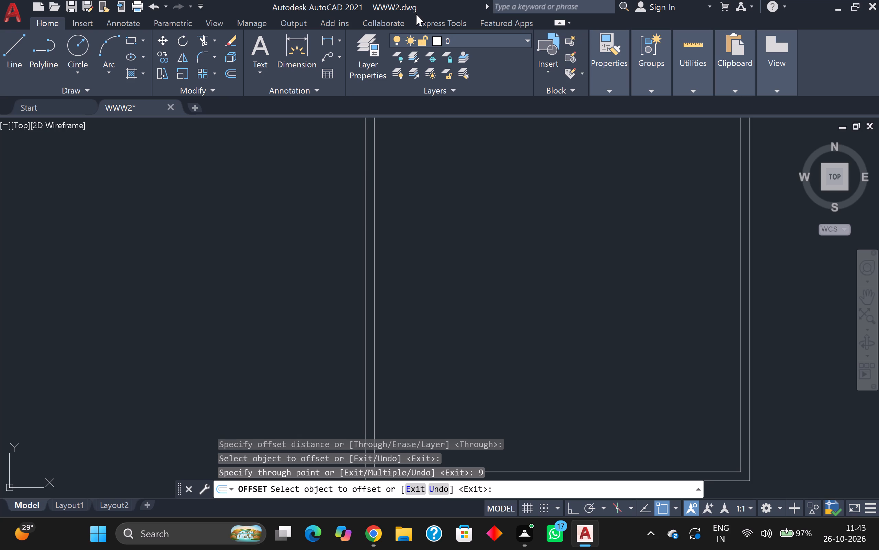
scroll(416, 16, down, 2)
scroll(490, 76, down, 1)
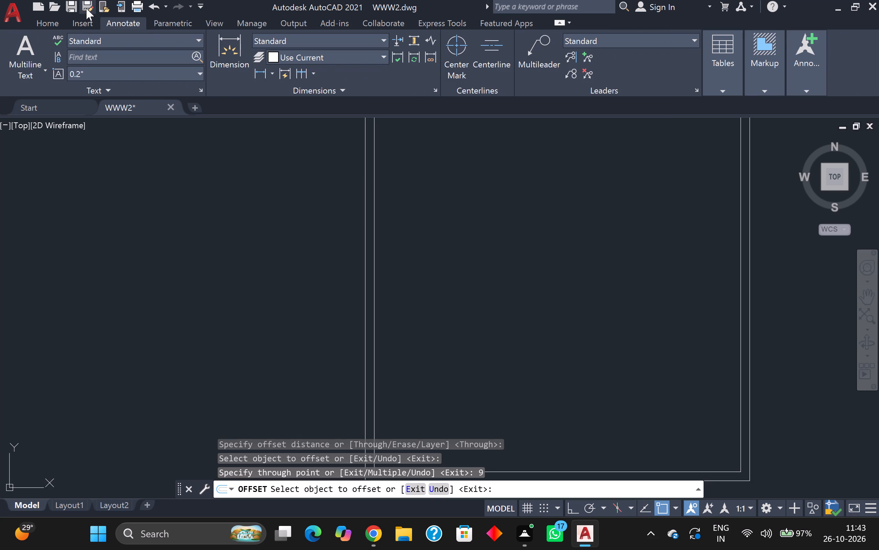
click(39, 29)
scroll(284, 135, down, 3)
middle_drag(318, 149, 321, 186)
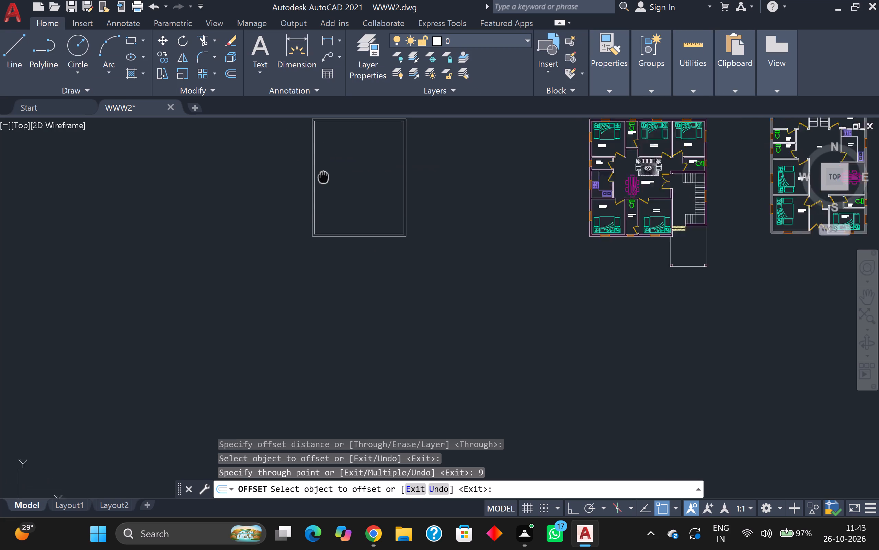
middle_drag(321, 186, 299, 225)
scroll(308, 209, up, 1)
key(Escape)
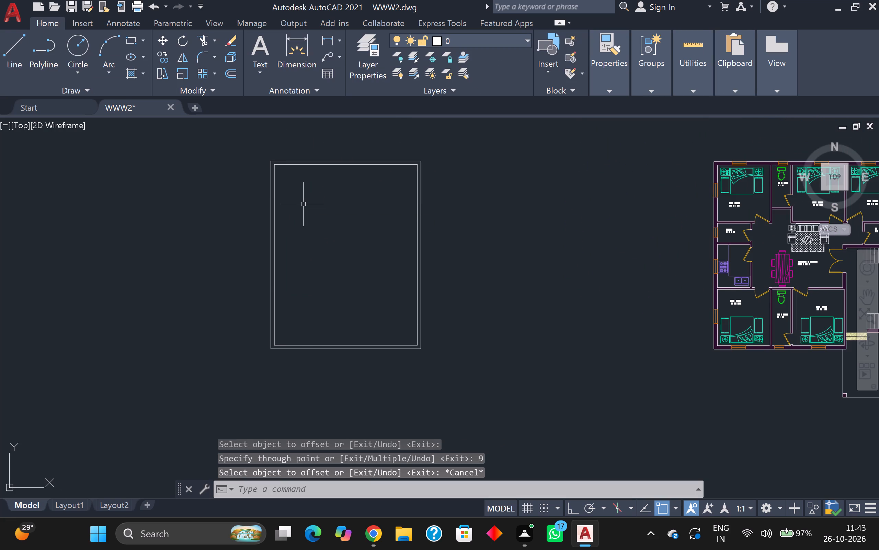
Explode the inner rectangle into separate lines.
click(273, 203)
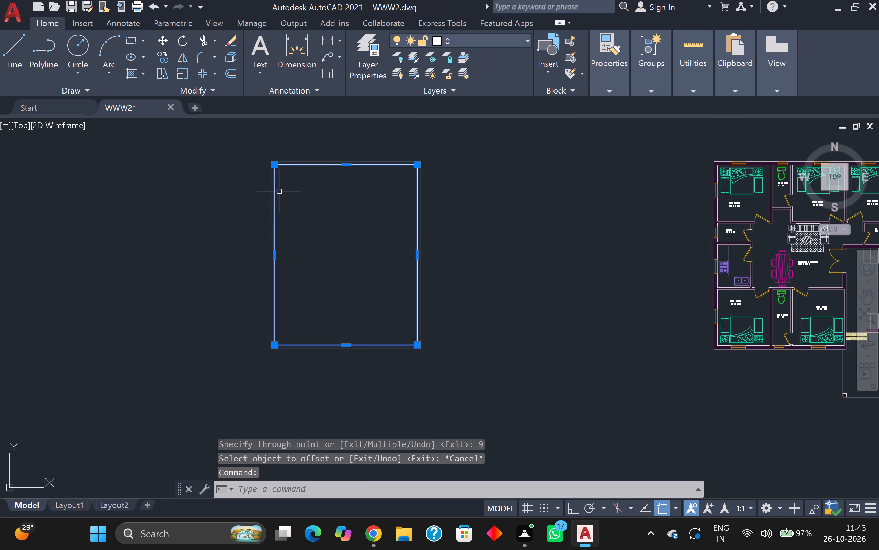
key(x)
key(Return)
Offset the west inner wall line 10' into the plan.
scroll(279, 190, up, 1)
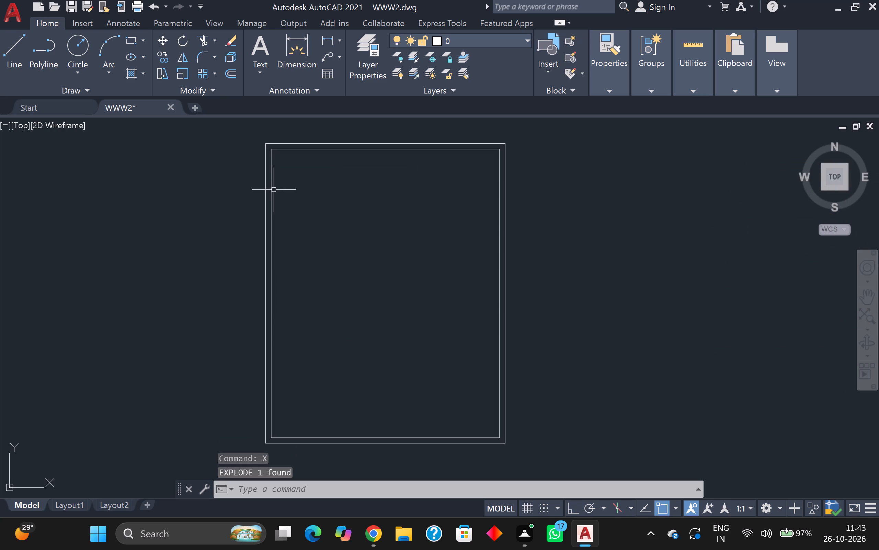
key(o)
key(Return)
key(Return)
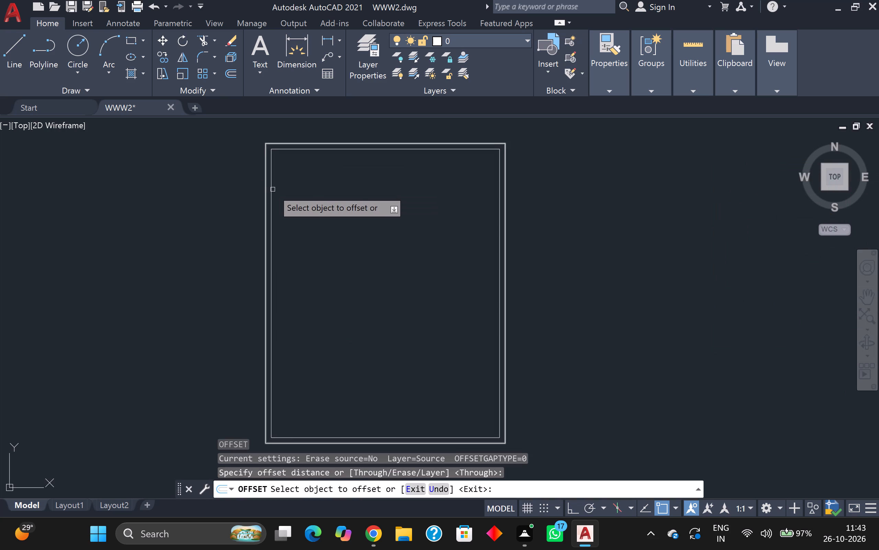
click(273, 189)
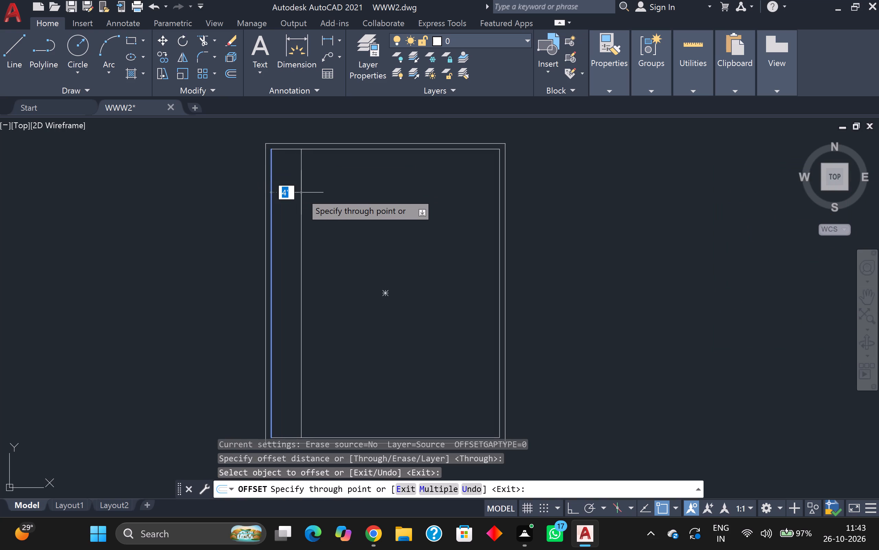
key(1)
text(0')
text(13)
key(Return)
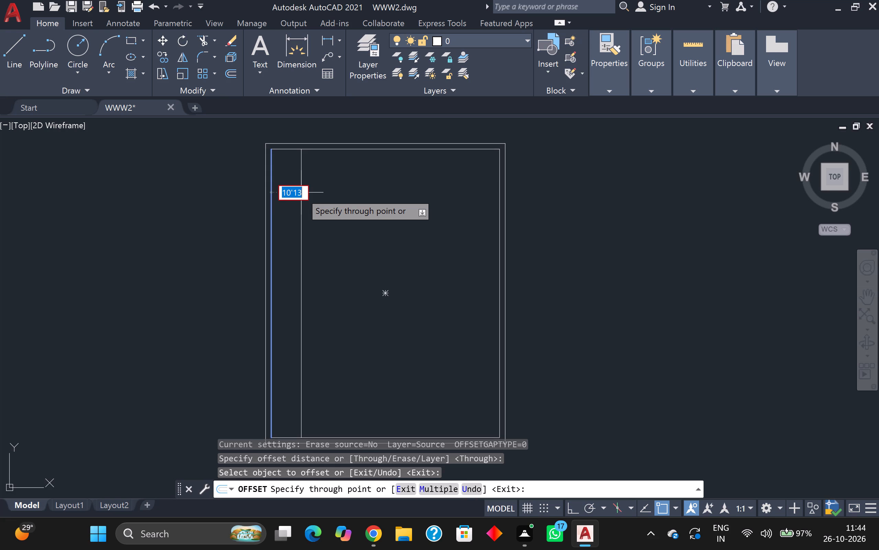
key(BackSpace)
text(10')
key(Return)
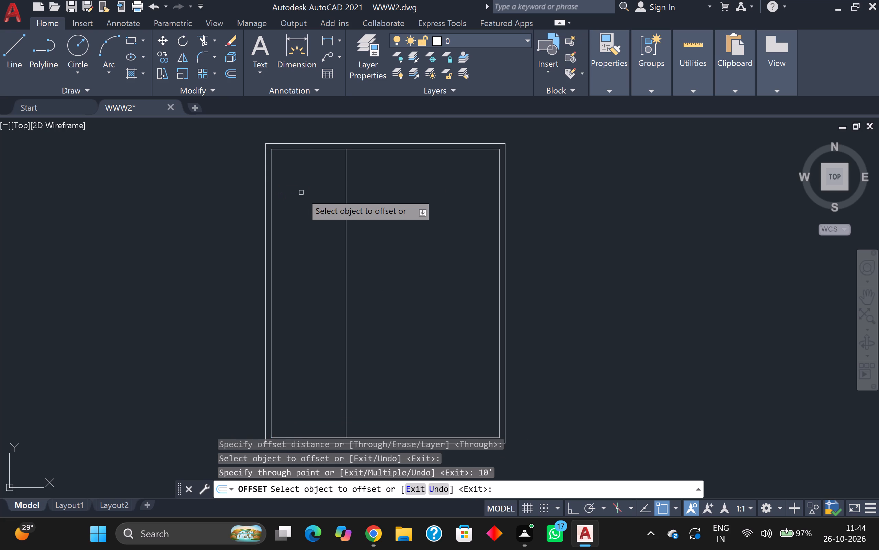
Offset the north inner wall line 13' down into the plan.
click(327, 149)
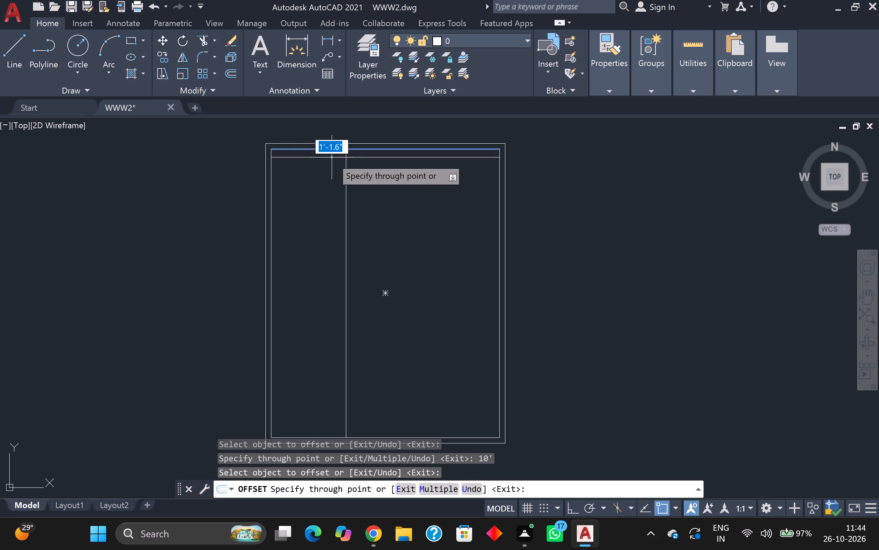
text(13')
key(Return)
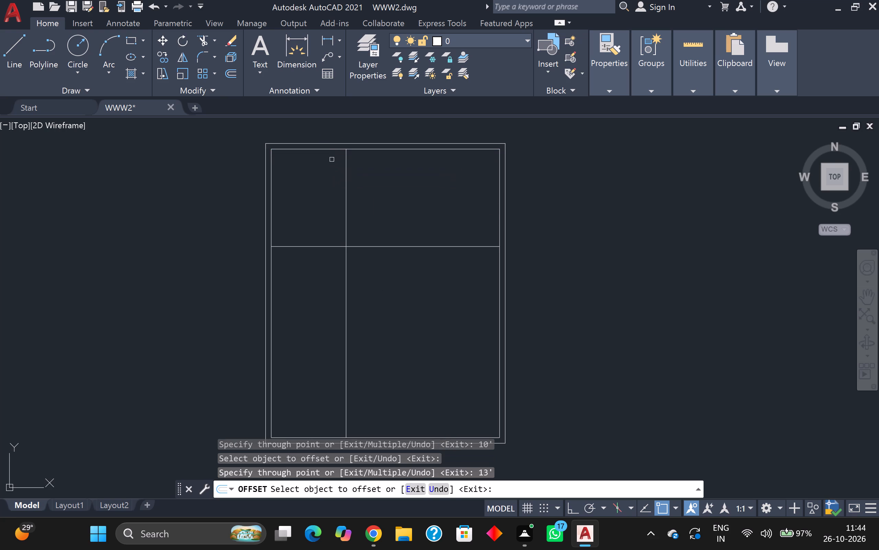
Offset the new vertical partition line 5" to the east to give the partition its thickness.
click(343, 183)
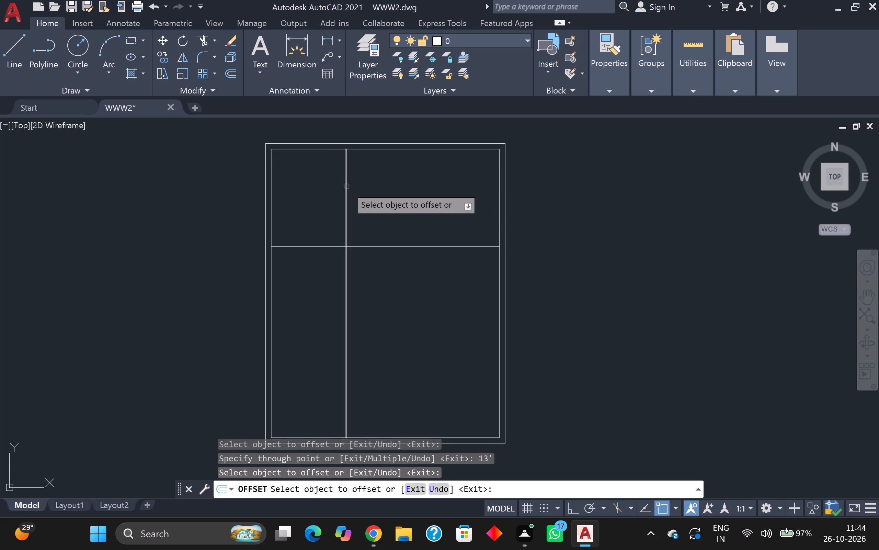
click(347, 186)
key(5)
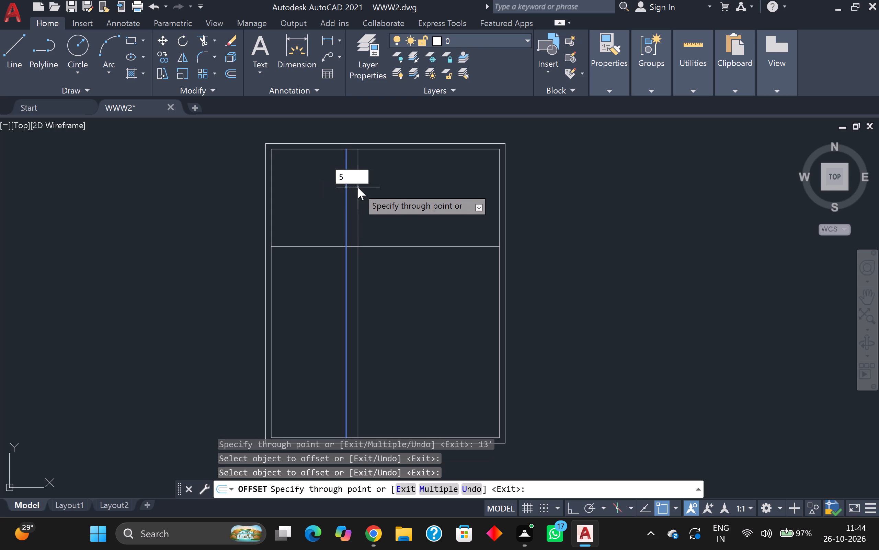
key(Return)
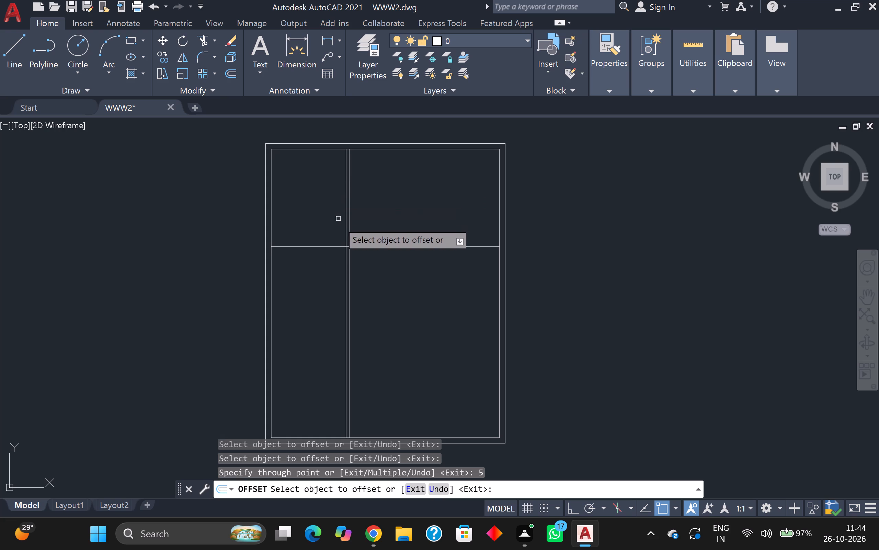
Offset the horizontal partition line 5" down to give the partition its thickness.
click(326, 246)
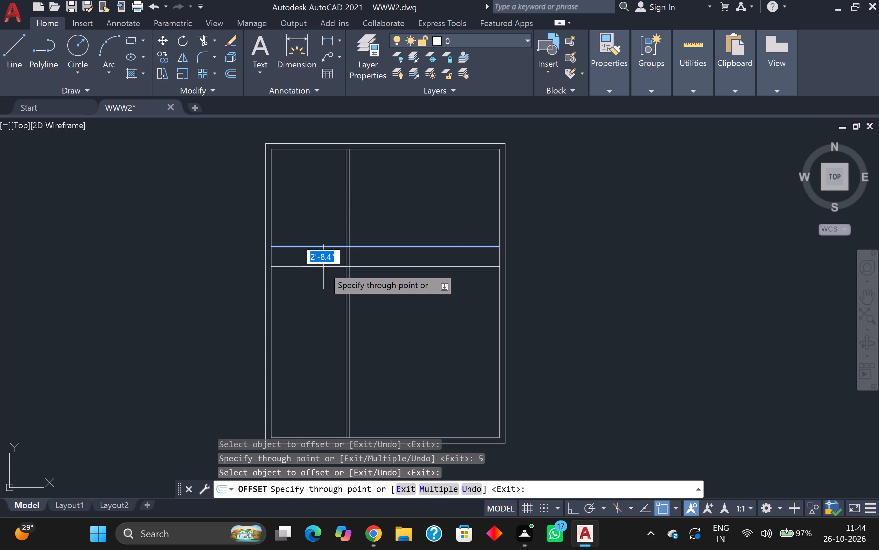
key(5)
key(Return)
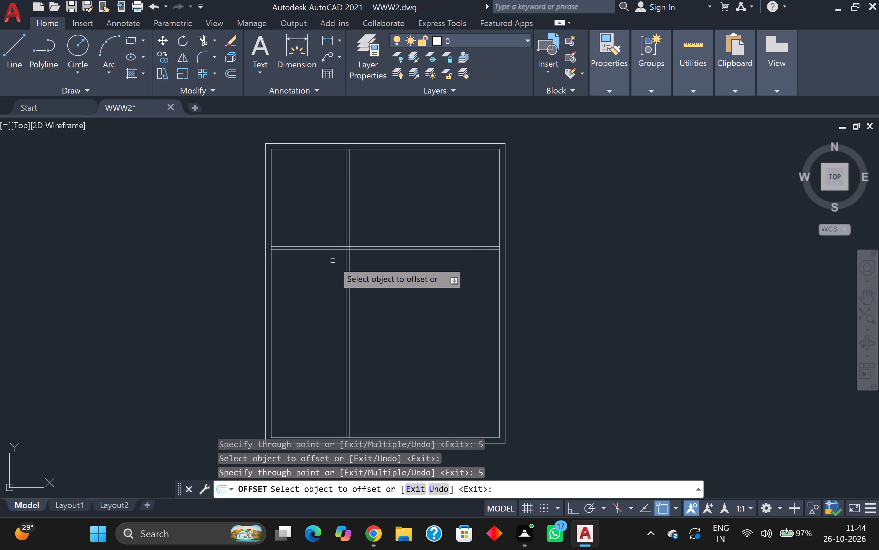
Offset the first vertical partition's east line 4'6" to the east, and offset the result 5" to form a second vertical partition.
middle_drag(350, 225, 330, 231)
scroll(330, 230, up, 1)
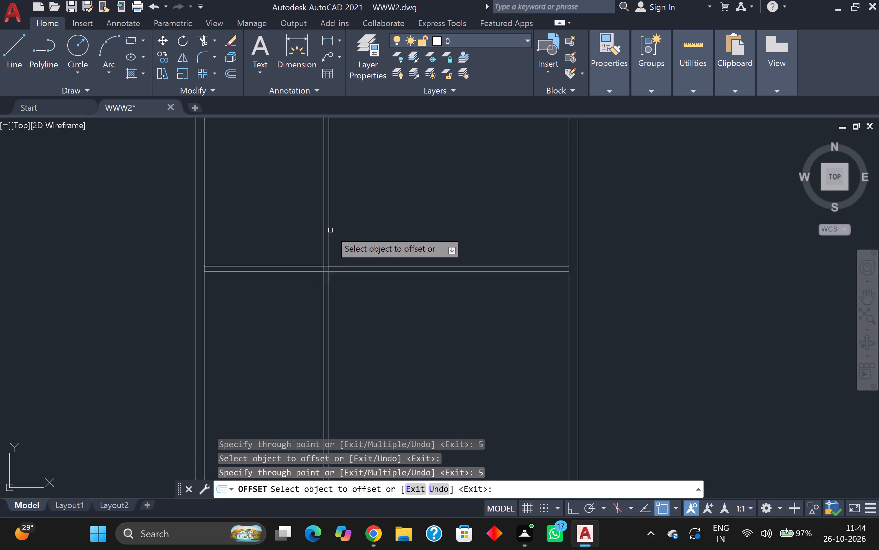
scroll(330, 230, up, 1)
click(329, 230)
scroll(350, 227, down, 1)
middle_drag(350, 227, 279, 253)
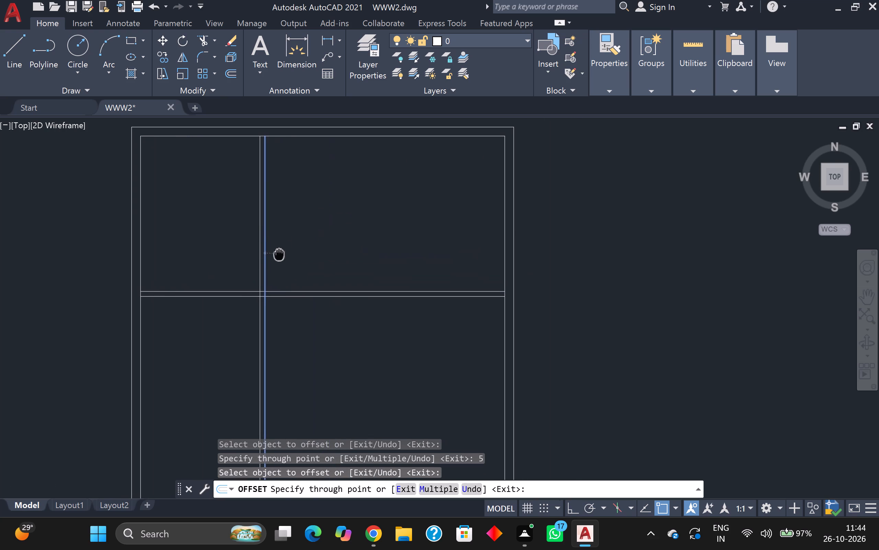
middle_drag(279, 253, 279, 253)
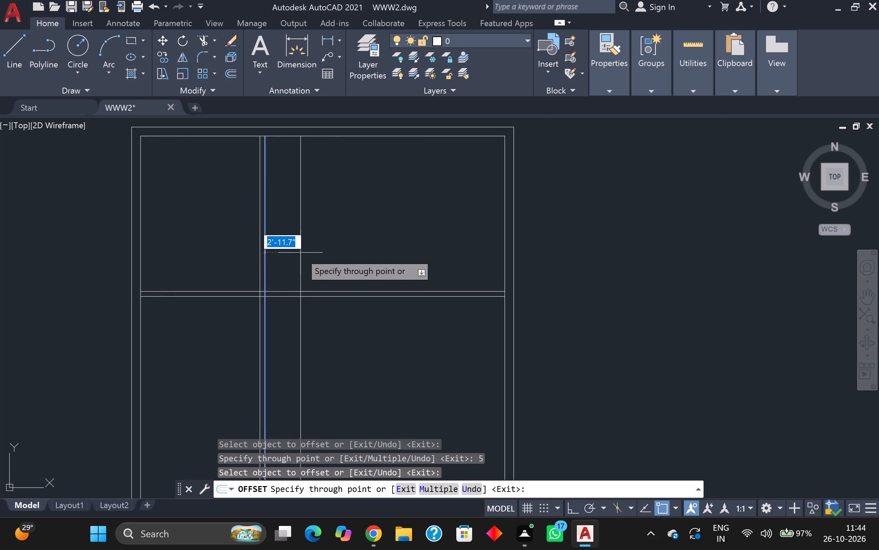
text(4')
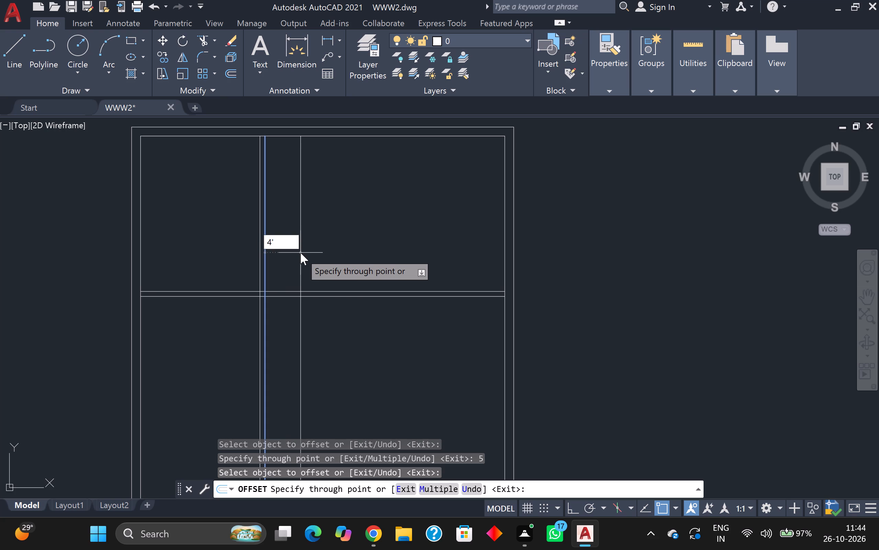
key(6)
key(Return)
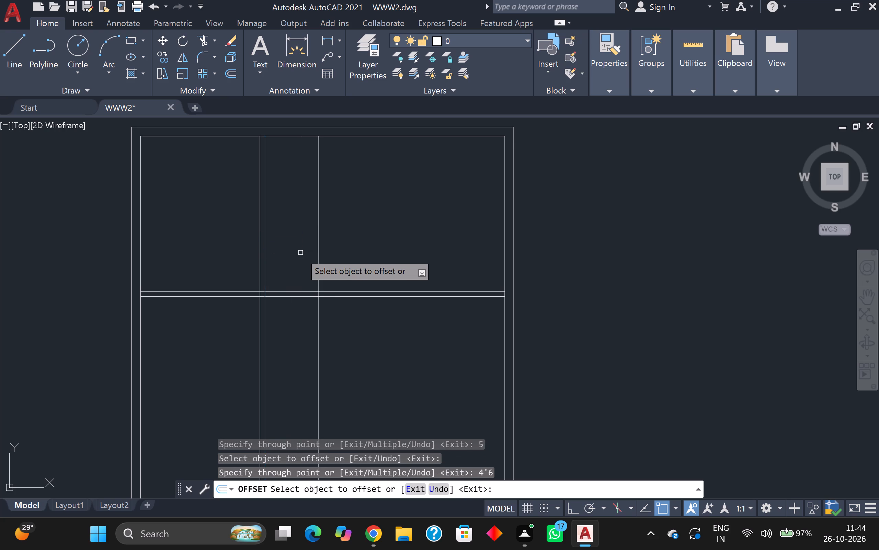
click(317, 277)
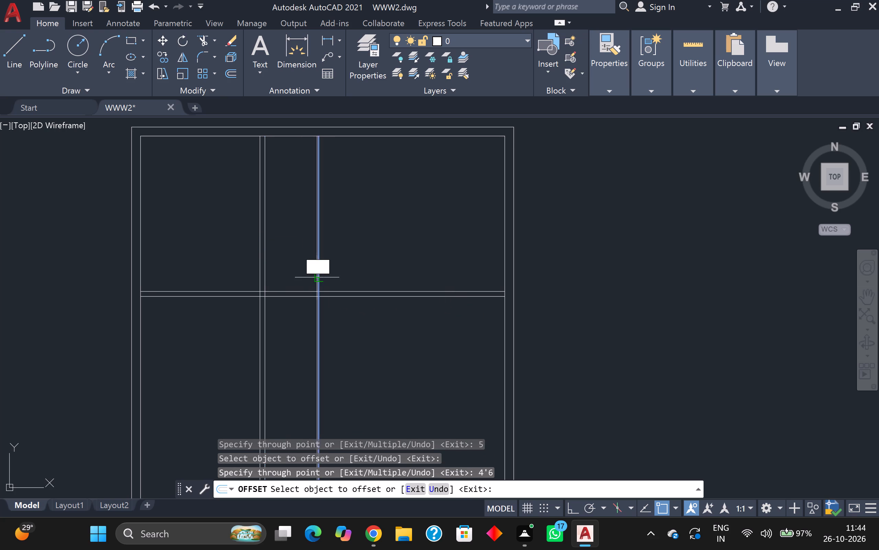
key(5)
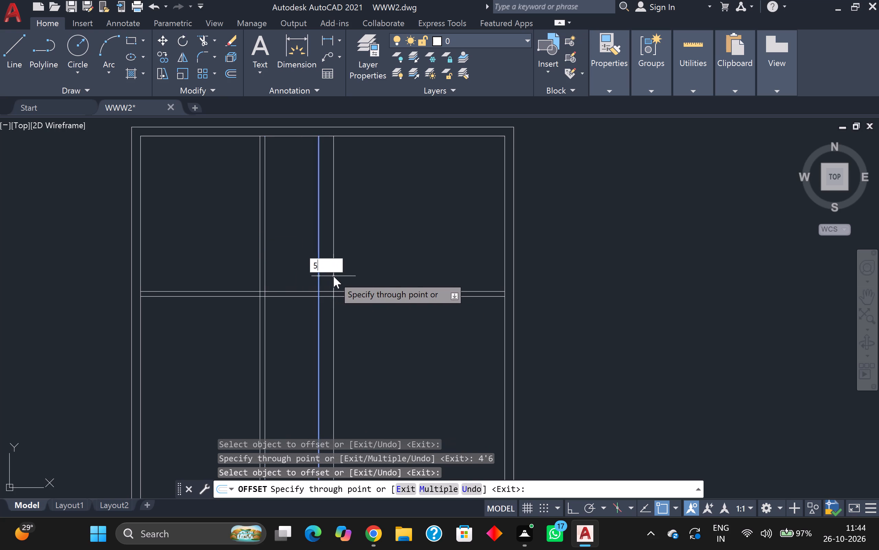
key(Return)
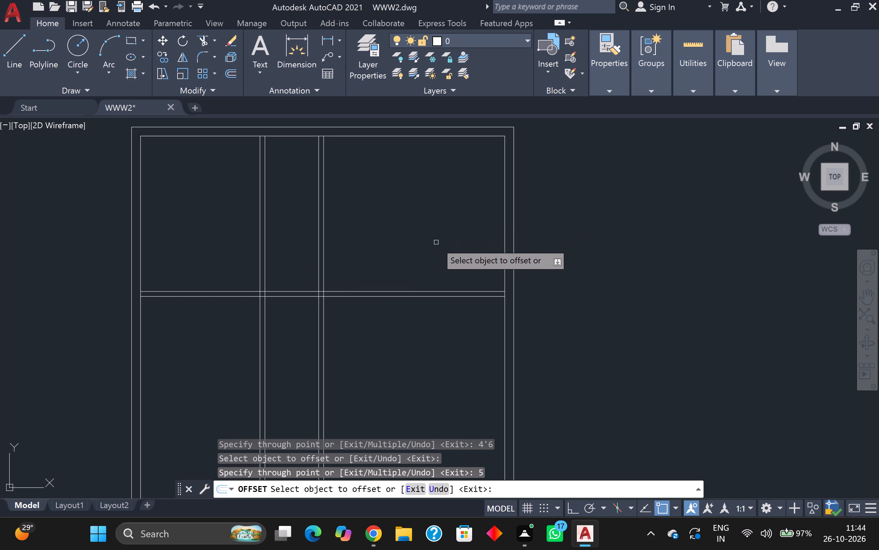
Offset the second vertical partition's east line 4'6" to the east, and offset the result 5" to form a third vertical partition.
click(324, 258)
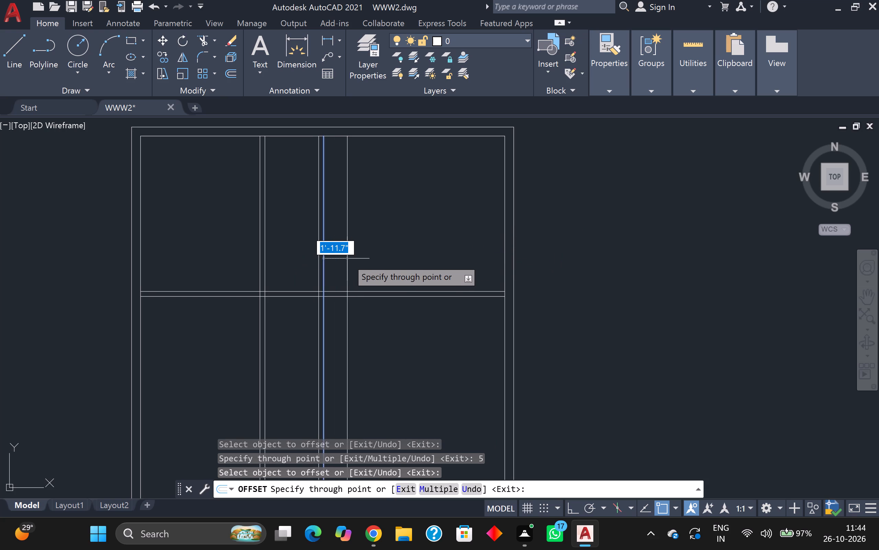
text(4')
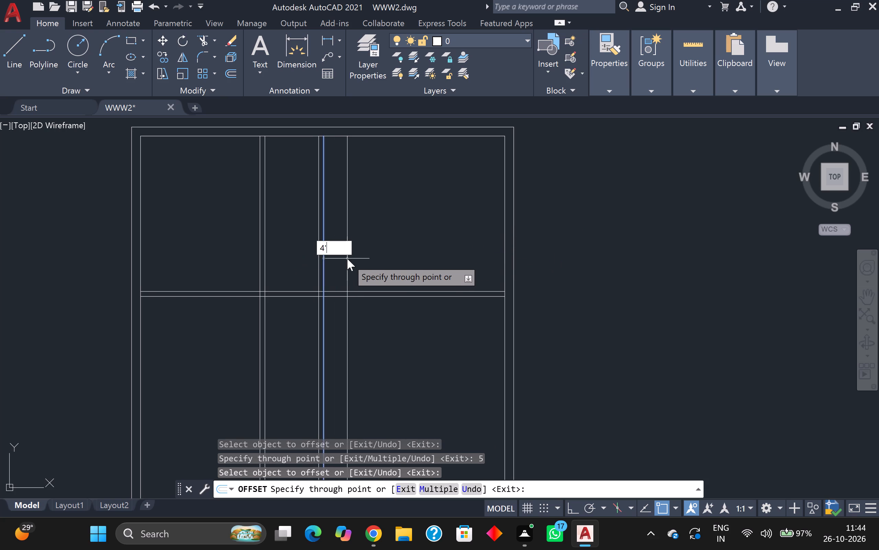
key(6)
key(Return)
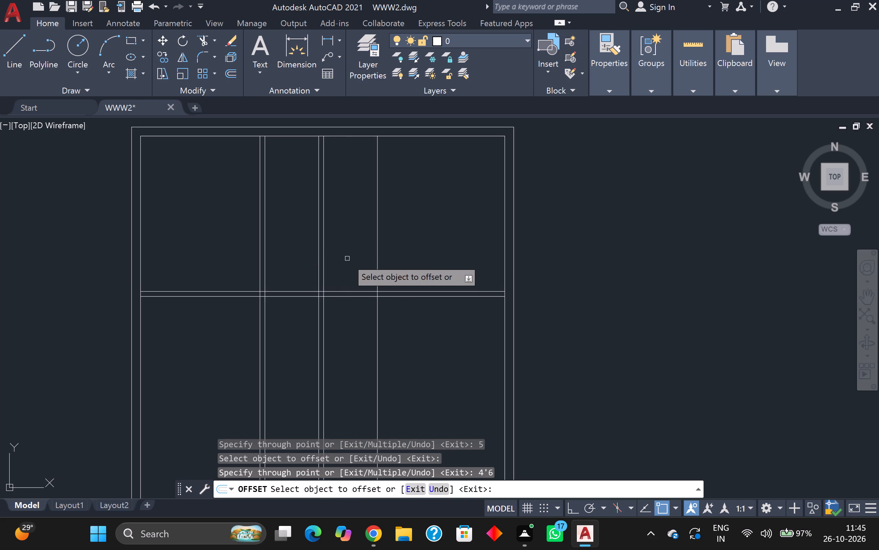
drag(378, 263, 382, 265)
key(5)
key(Return)
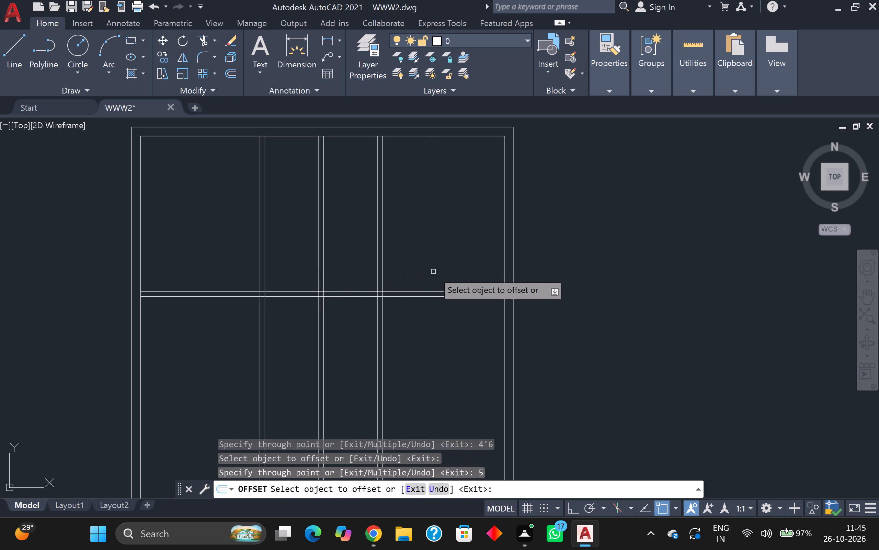
Offset the north inner wall line 8' down and offset the result 5" to form an upper horizontal partition.
click(354, 135)
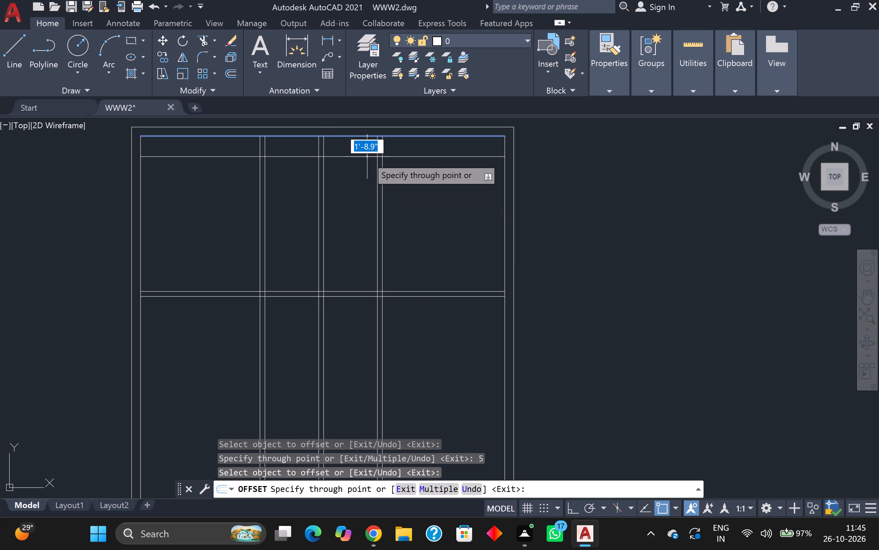
text(8')
key(Return)
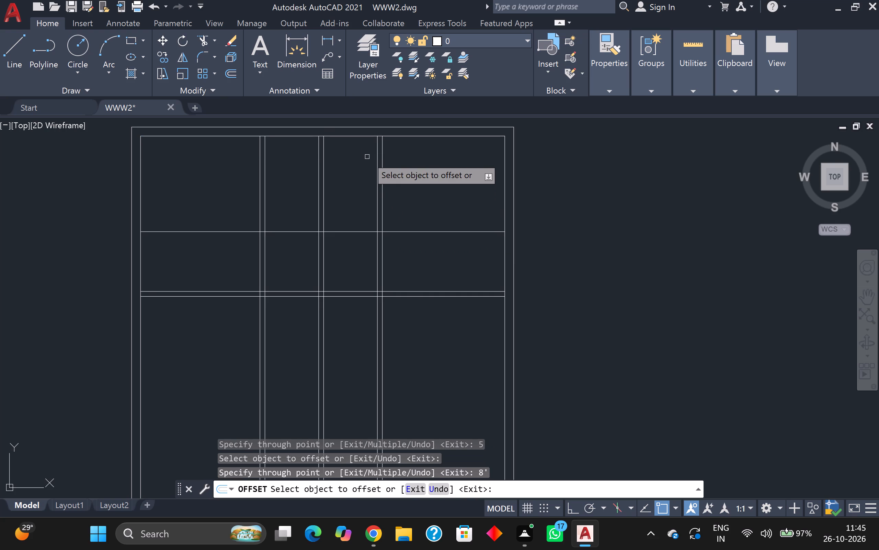
click(358, 229)
click(361, 233)
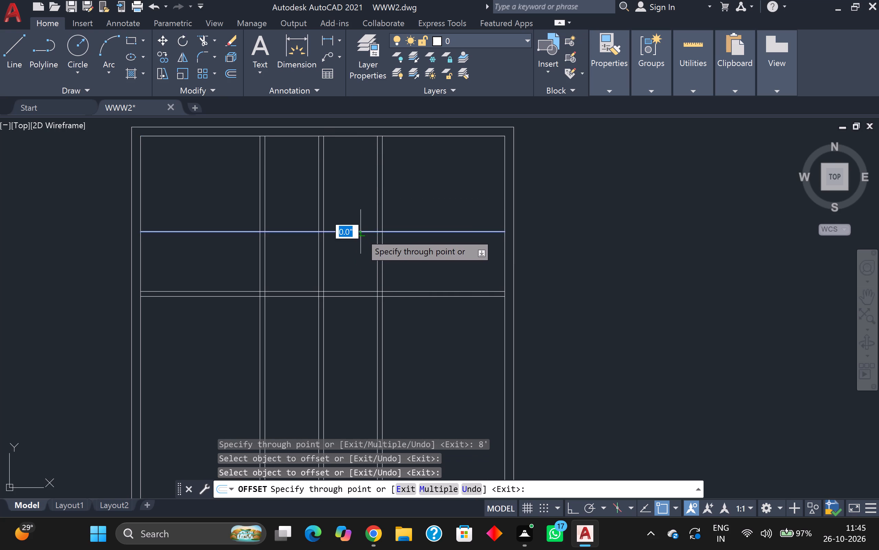
key(5)
key(Return)
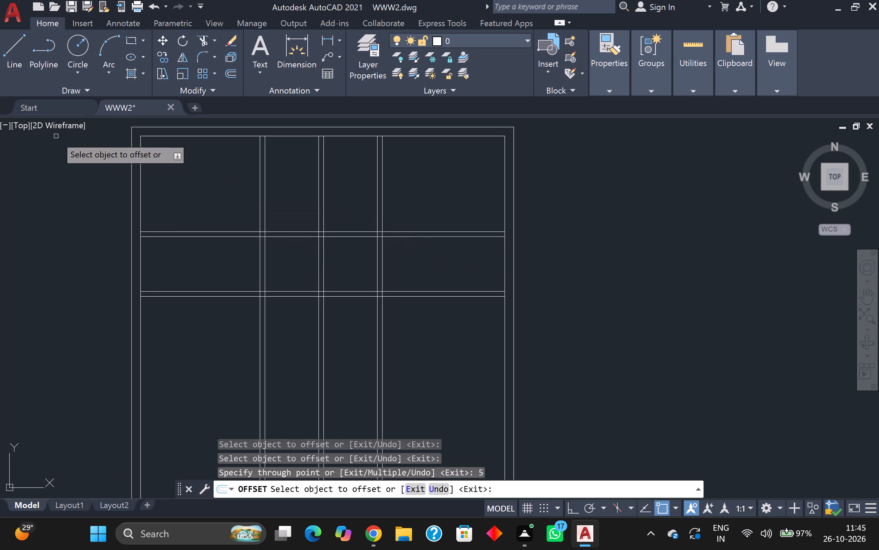
Trim the upper horizontal partition out of the northwest and northeast rooms, keeping it only between the first and third vertical partitions.
click(203, 40)
click(191, 176)
click(212, 253)
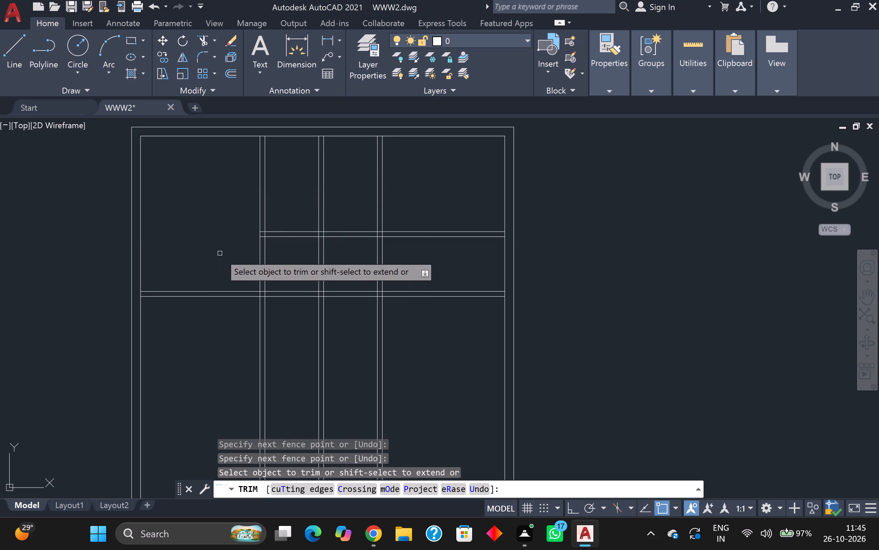
scroll(229, 247, down, 1)
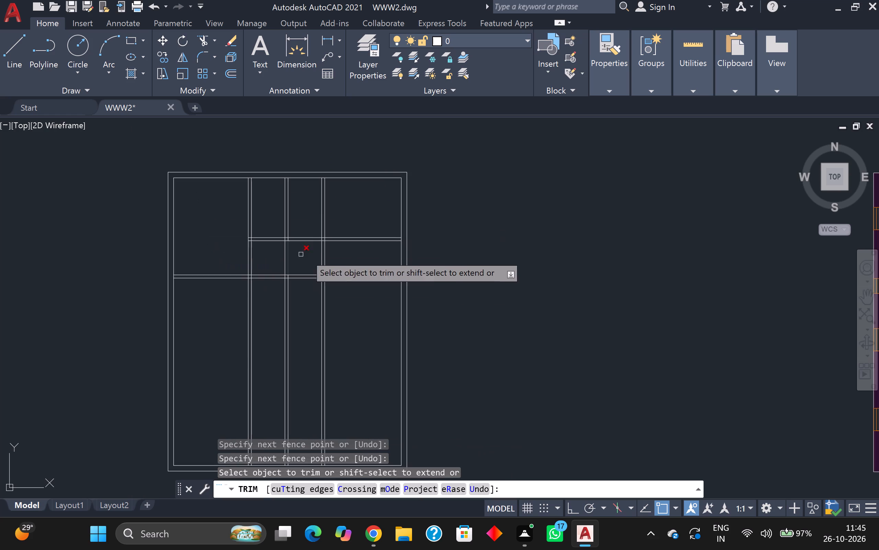
middle_drag(336, 248, 275, 239)
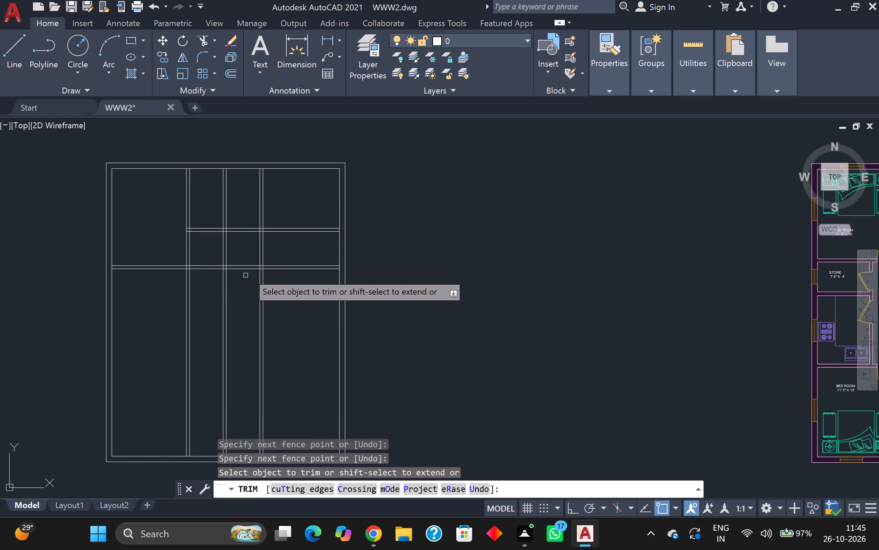
click(289, 214)
click(297, 243)
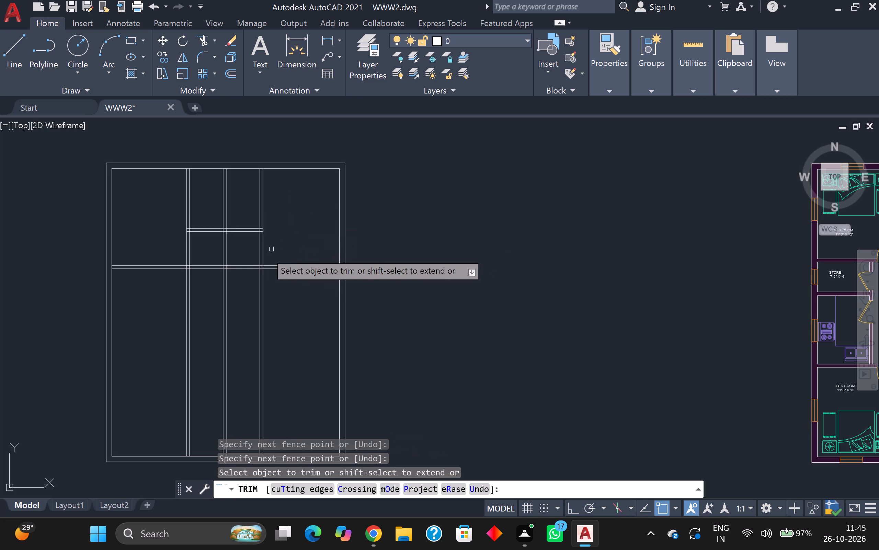
Trim the middle vertical partition between the two horizontal partitions, and the lower horizontal partition between the first and third vertical partitions.
scroll(215, 281, up, 1)
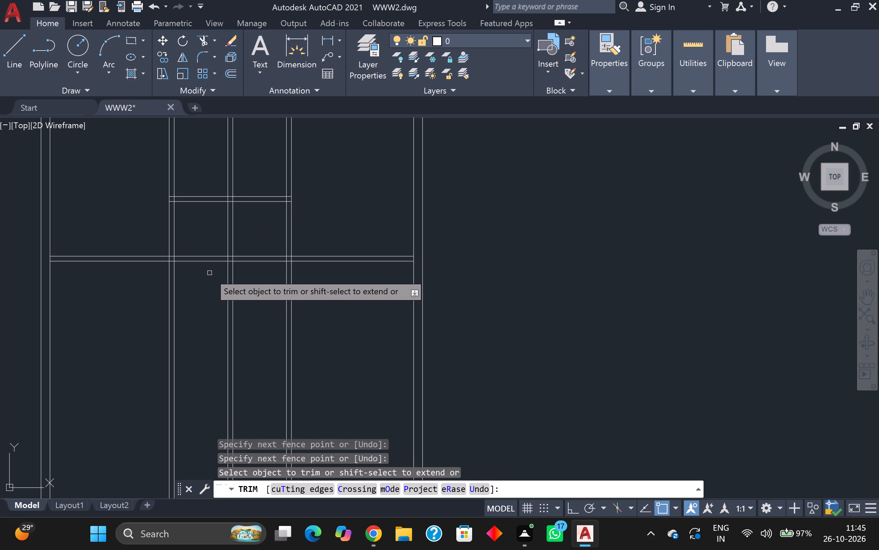
click(222, 232)
click(256, 236)
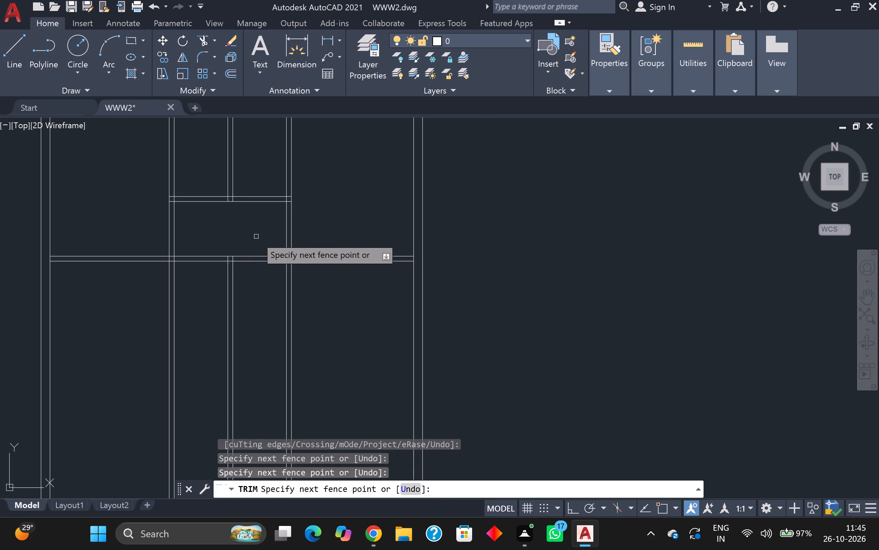
click(256, 236)
click(242, 286)
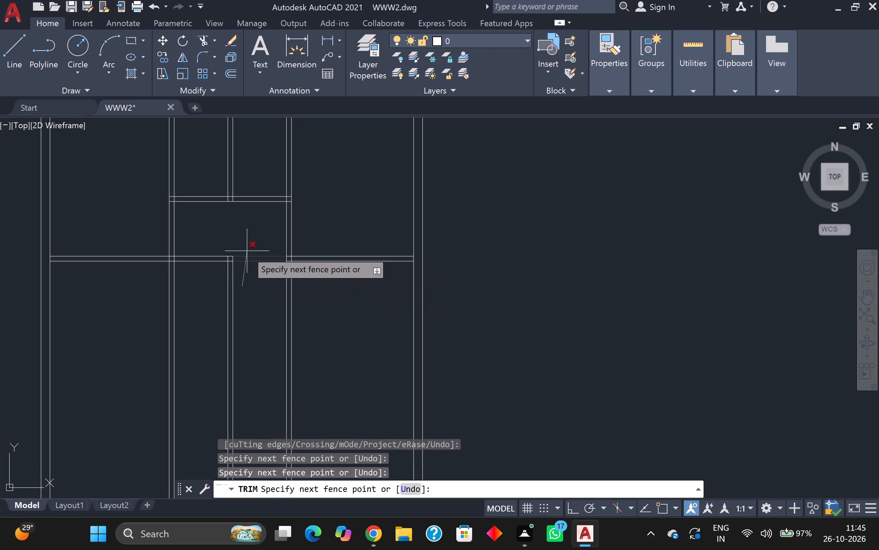
click(247, 251)
click(212, 238)
click(211, 267)
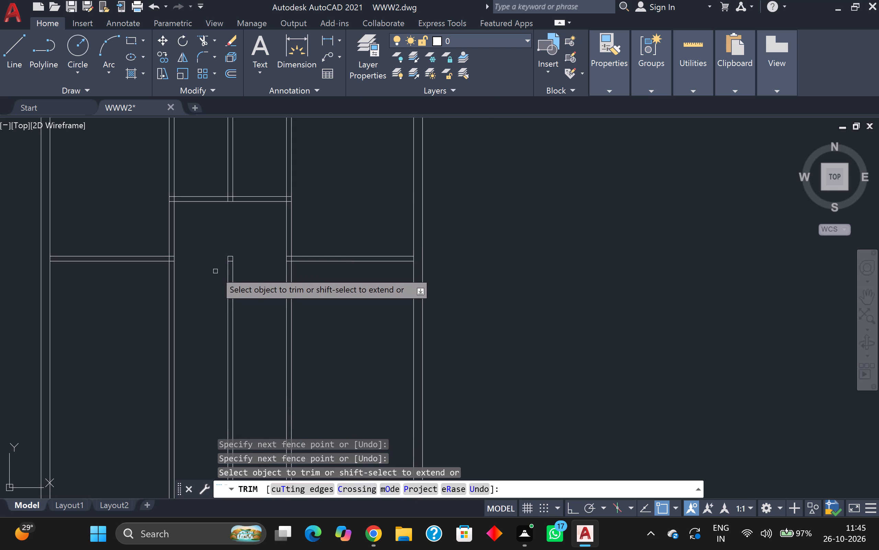
Trim away the rest of the middle vertical partition below the upper horizontal partition, including the small leftover fragments at the old crossing.
scroll(218, 271, down, 1)
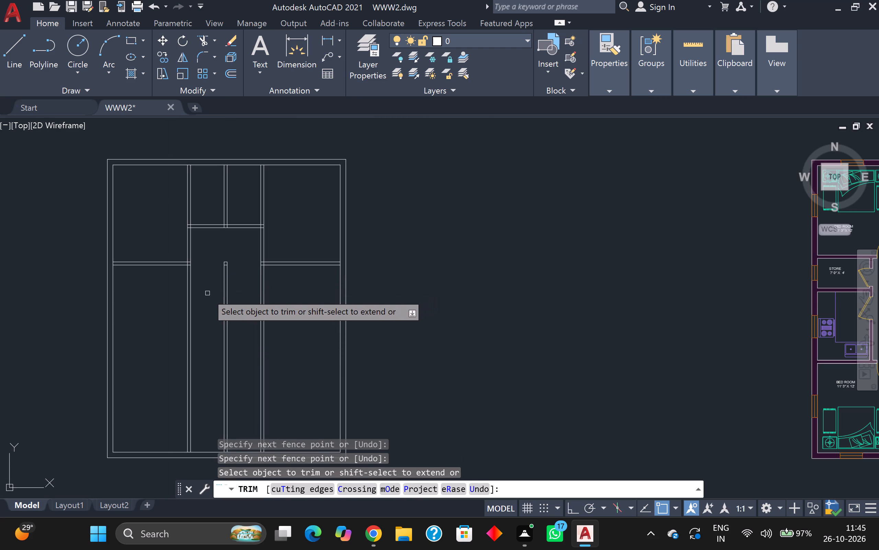
click(196, 294)
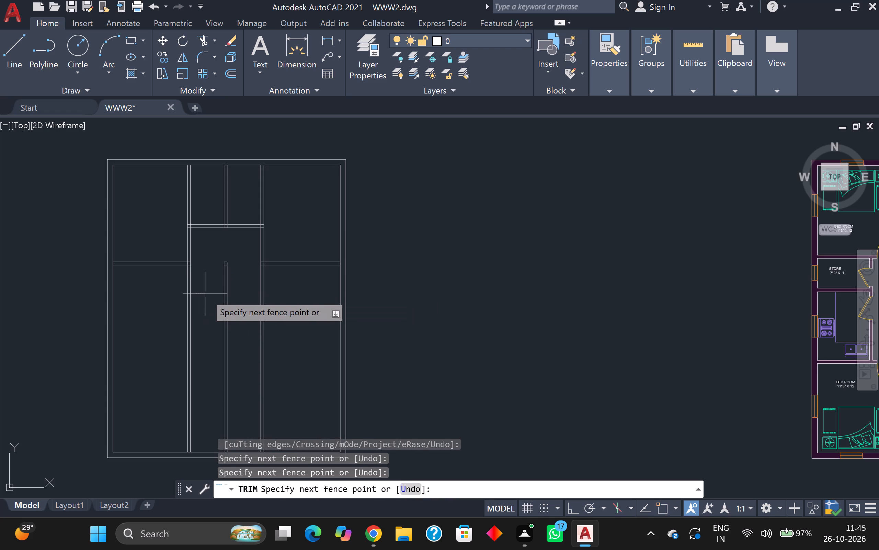
click(231, 305)
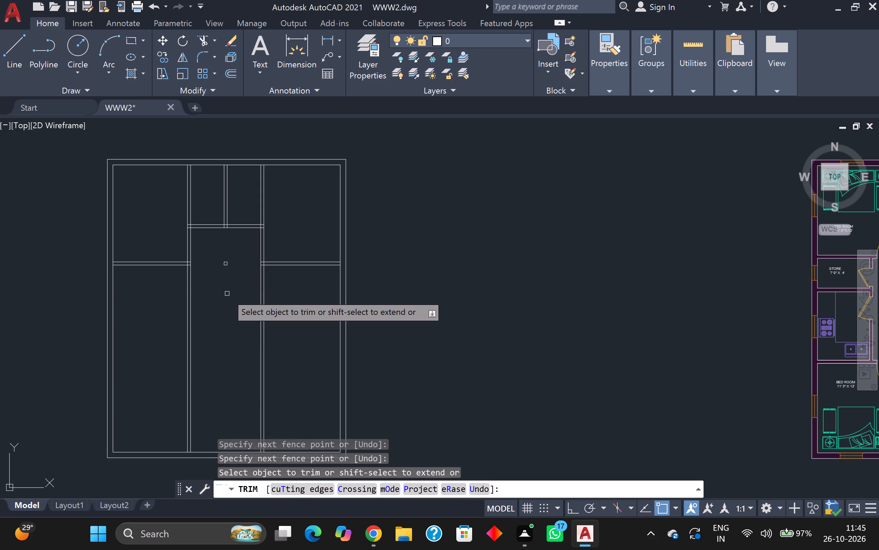
click(234, 270)
click(225, 262)
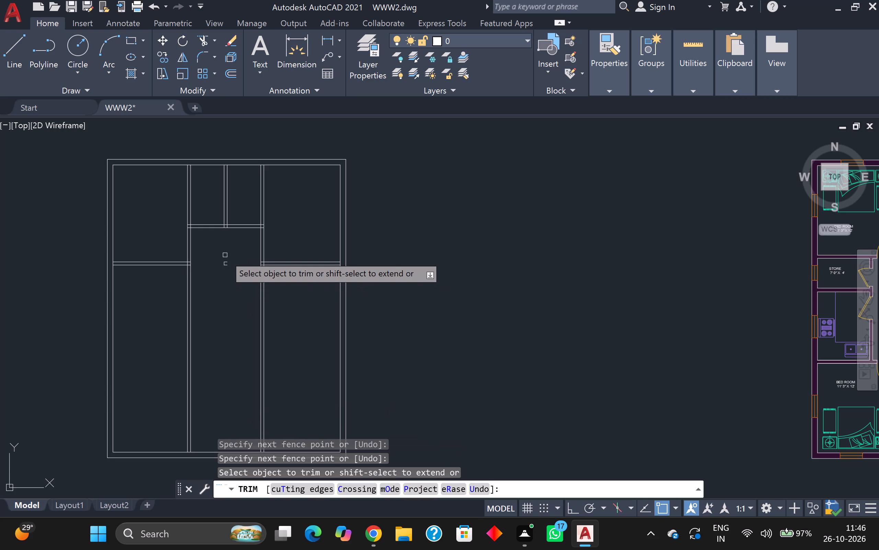
click(227, 251)
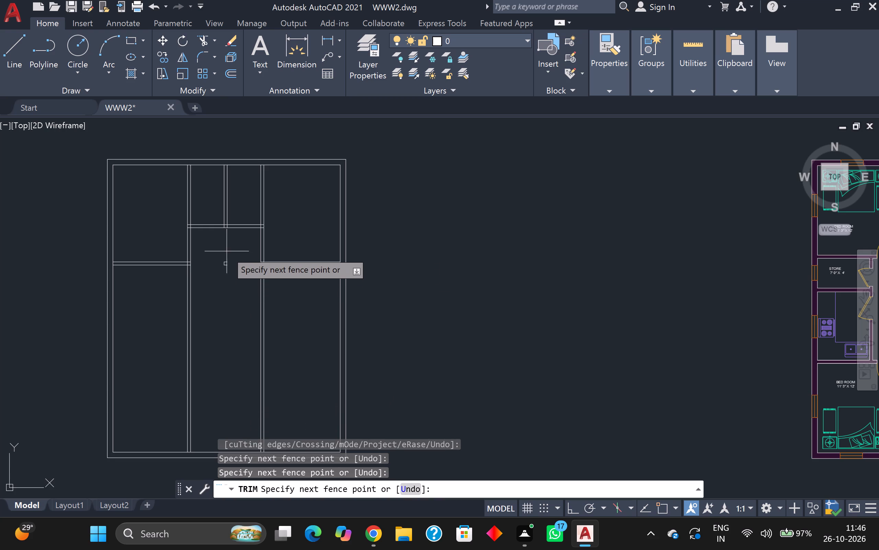
click(224, 270)
click(224, 267)
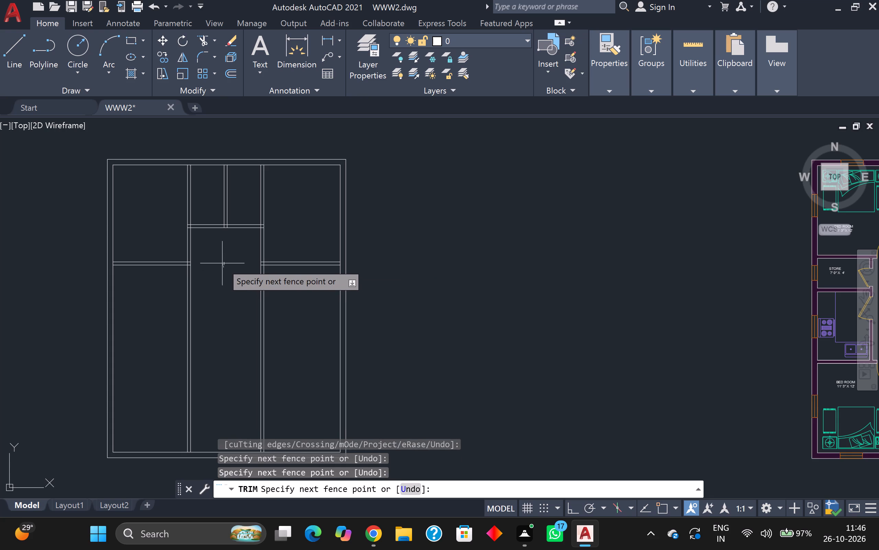
click(222, 263)
scroll(221, 271, down, 1)
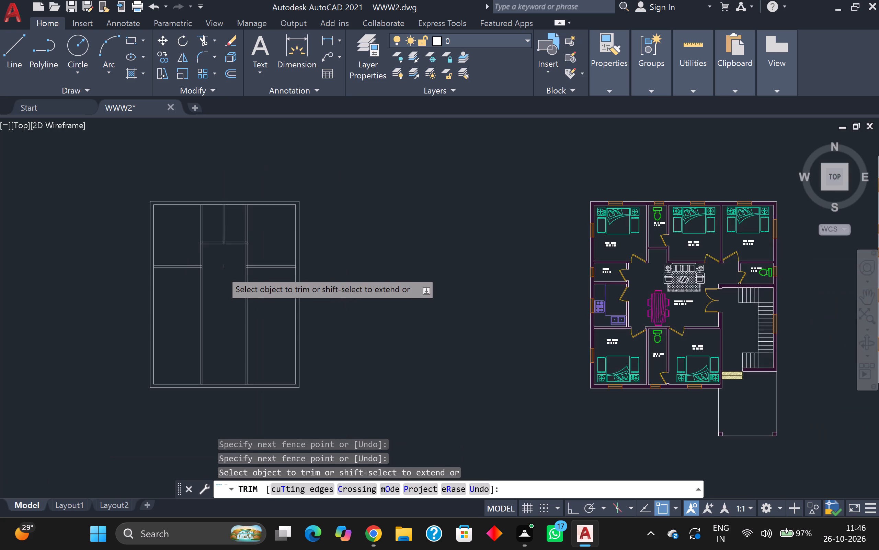
scroll(223, 273, up, 3)
click(224, 264)
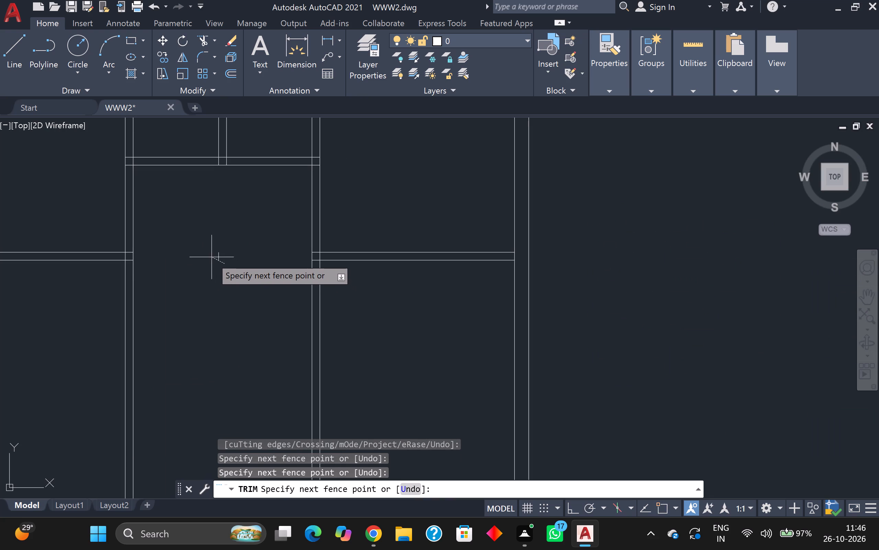
click(214, 257)
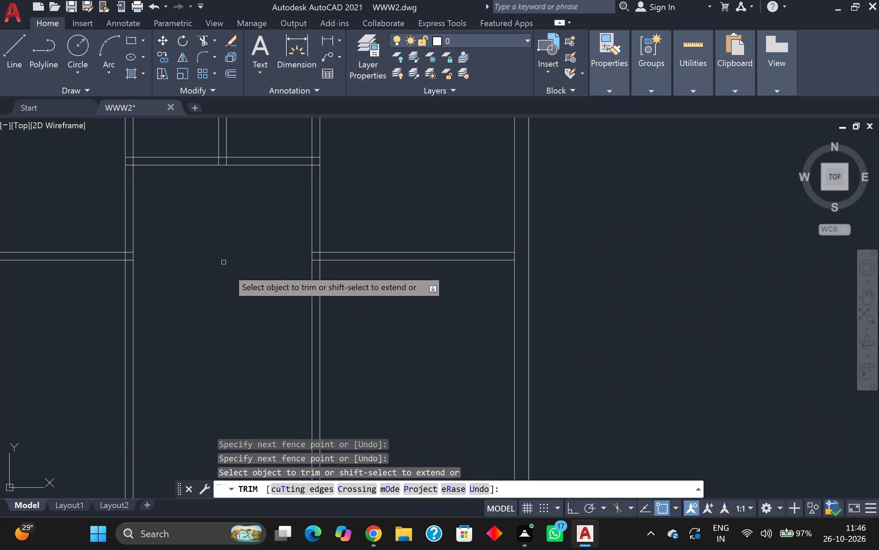
Offset the south line of the northwest room's bottom partition 12' down to mark the top of a southwest room.
scroll(228, 269, down, 4)
middle_drag(285, 293, 293, 261)
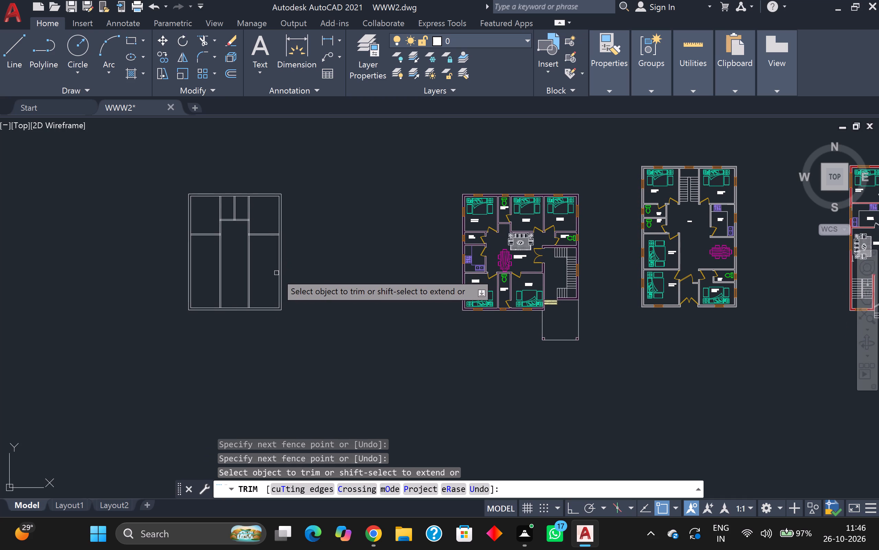
key(Escape)
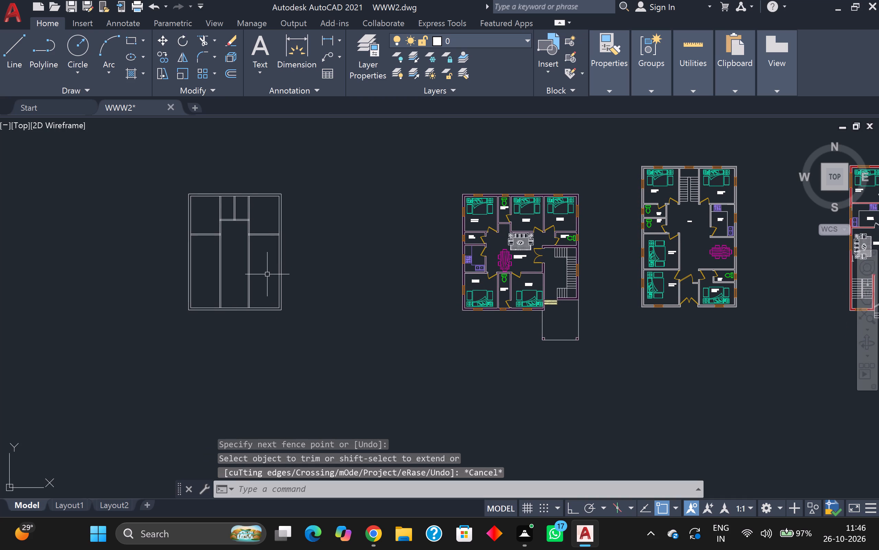
key(o)
key(Return)
key(Return)
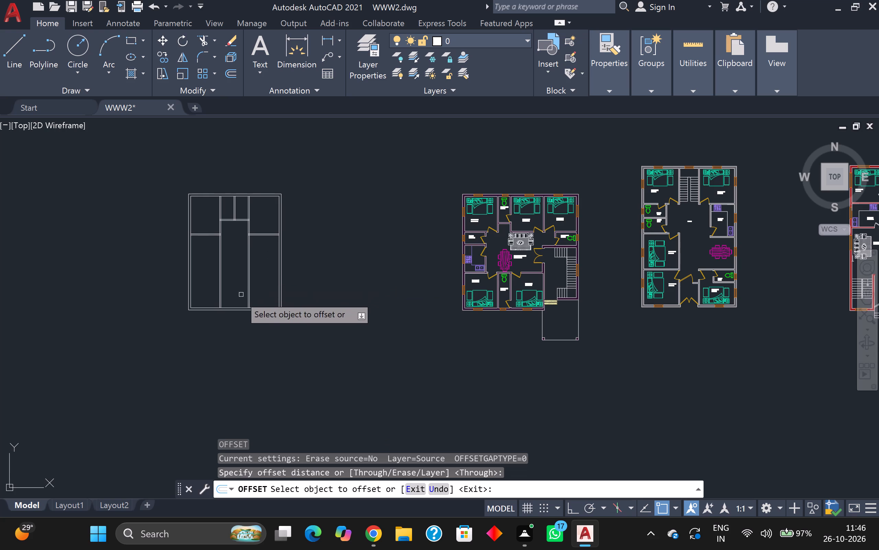
scroll(199, 255, up, 2)
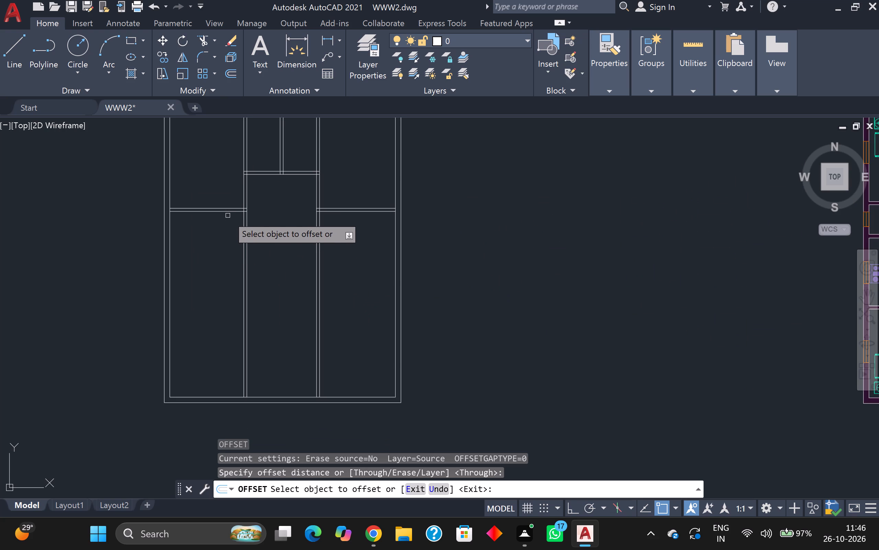
click(228, 211)
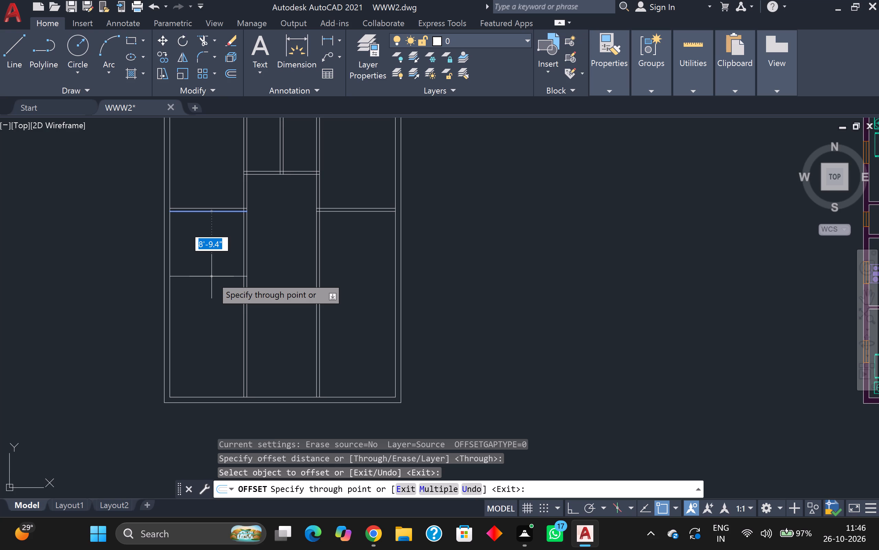
key(5)
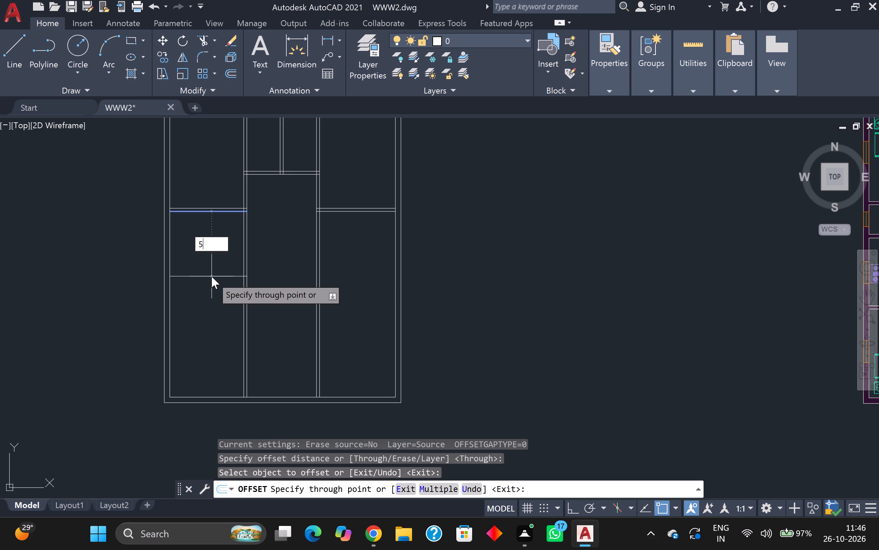
key(BackSpace)
text(12)
key(apostrophe)
key(Return)
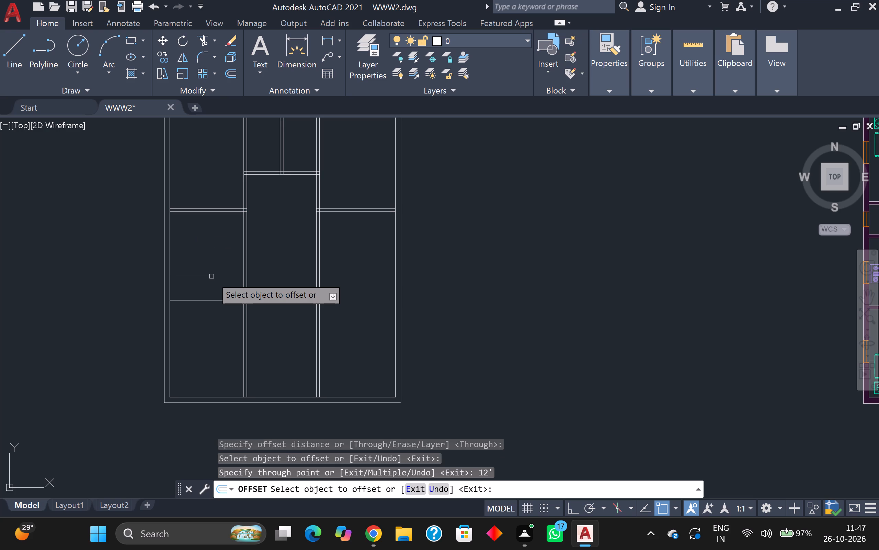
Trim the first vertical partition between the northwest and southwest rooms, and the third vertical partition from the northeast room down to the south wall.
click(201, 39)
scroll(223, 202, up, 1)
click(236, 243)
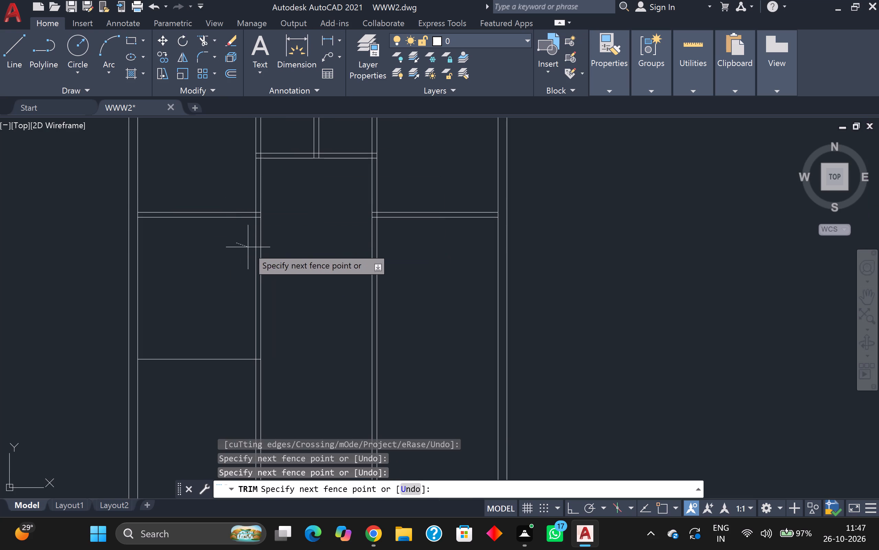
click(390, 287)
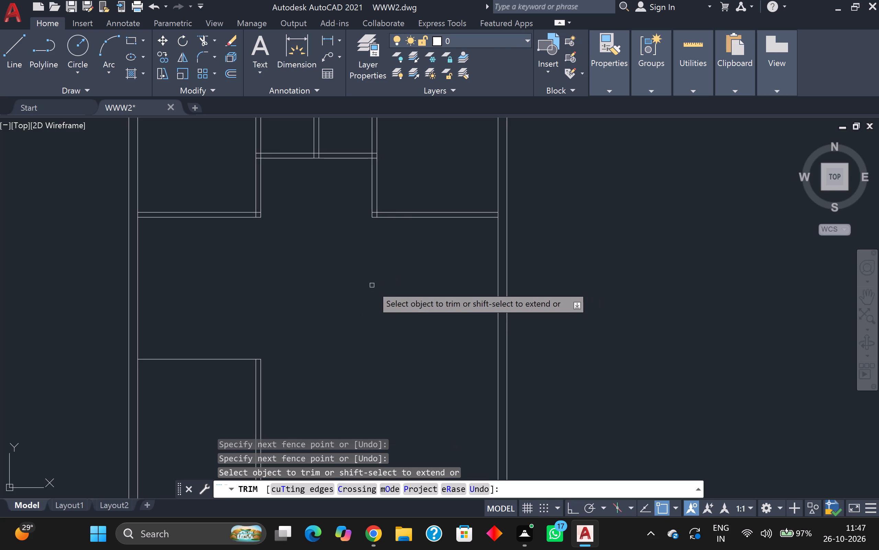
key(Escape)
Offset the west inner wall line 20' east and offset the result 5" further east to form a new vertical partition.
key(o)
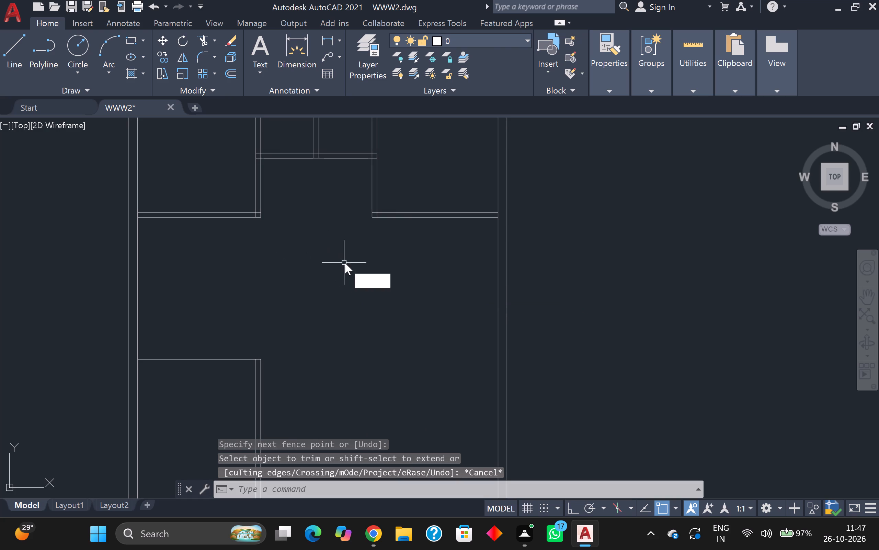
key(Return)
key(Return)
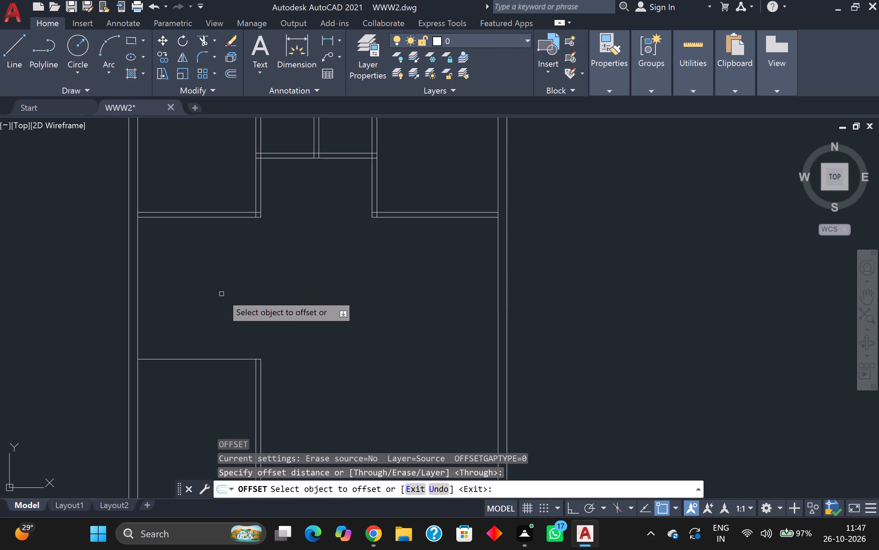
scroll(225, 294, down, 1)
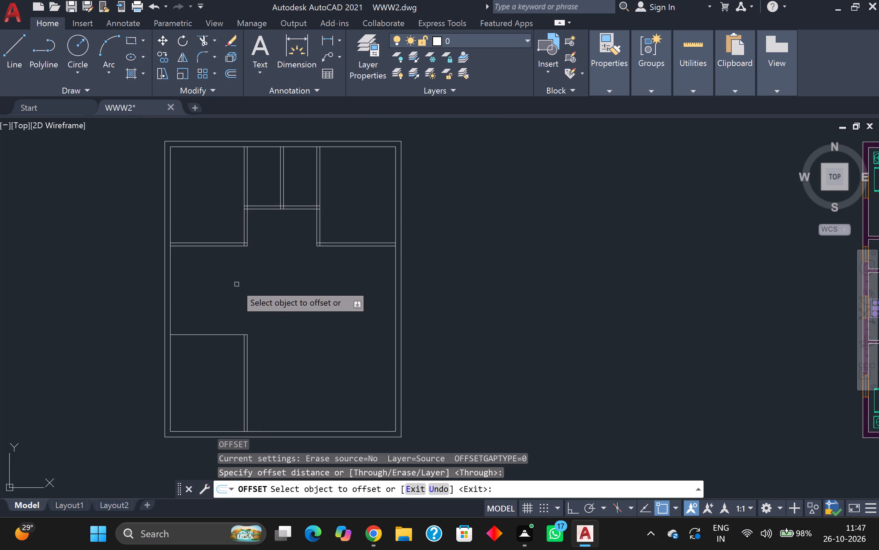
click(171, 295)
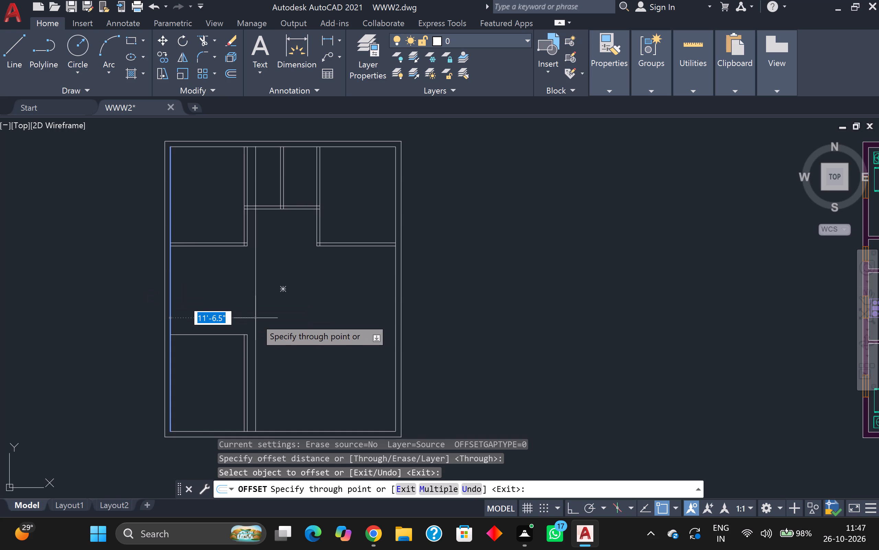
key(1)
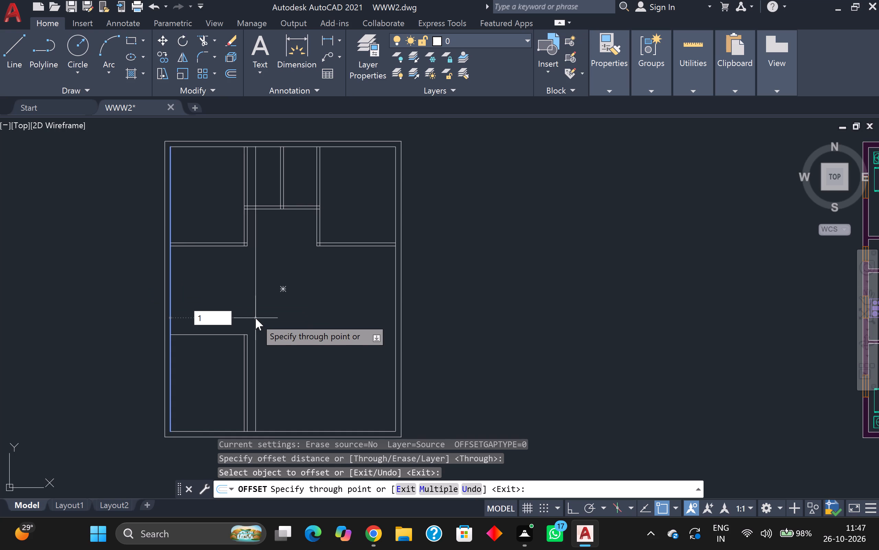
text(2')
key(BackSpace)
key(BackSpace)
key(BackSpace)
text(20)
key(apostrophe)
key(Return)
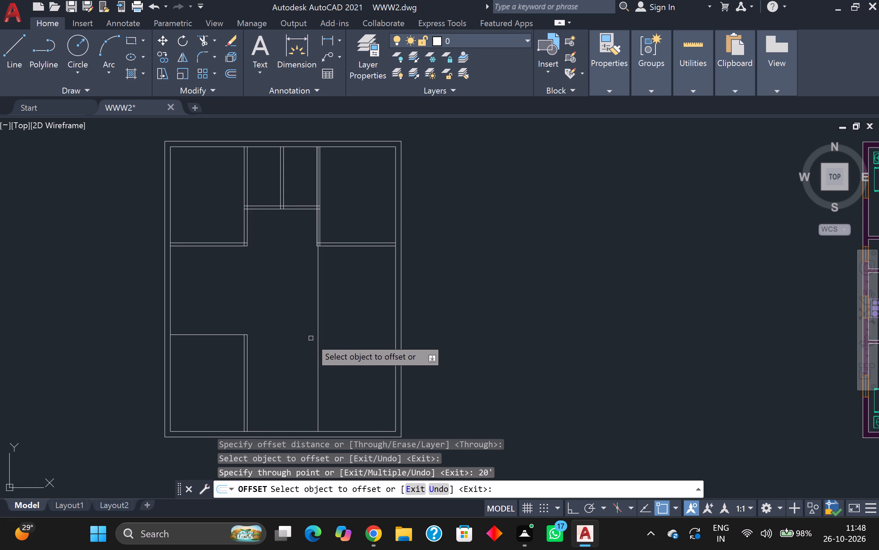
click(318, 335)
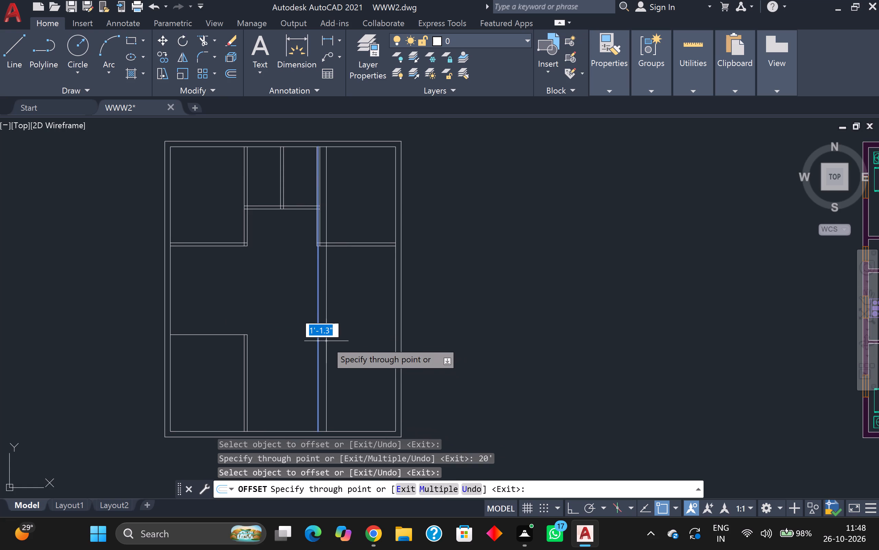
key(5)
key(Return)
Trim both lines of the new vertical partition where they run above the northeast room's bottom partition.
scroll(300, 381, down, 1)
middle_drag(286, 390, 270, 374)
scroll(267, 379, up, 1)
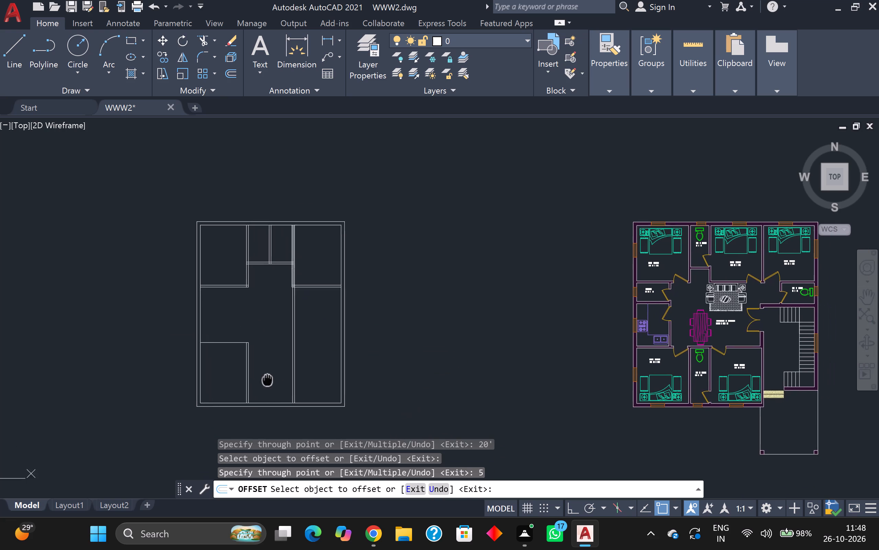
middle_drag(270, 374, 324, 320)
scroll(322, 313, down, 1)
scroll(378, 223, up, 2)
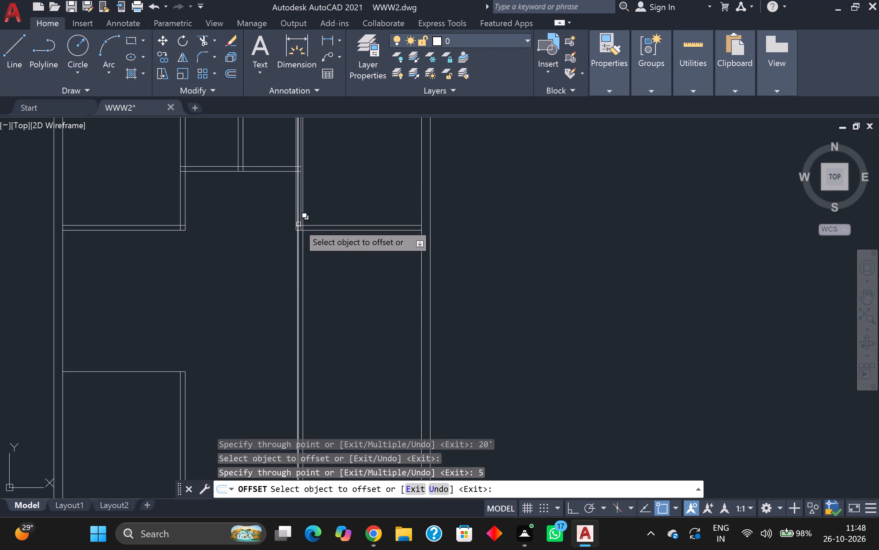
scroll(298, 223, up, 3)
scroll(298, 222, down, 2)
scroll(295, 222, up, 1)
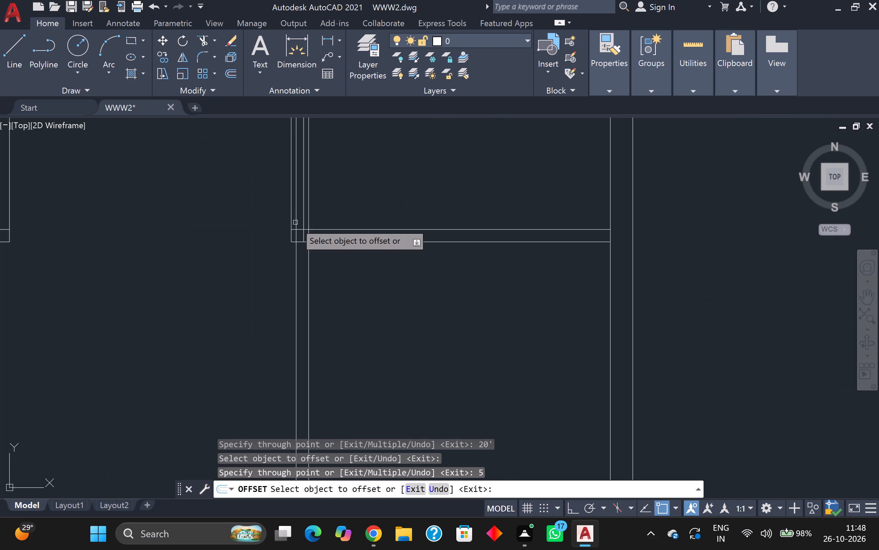
scroll(296, 222, up, 1)
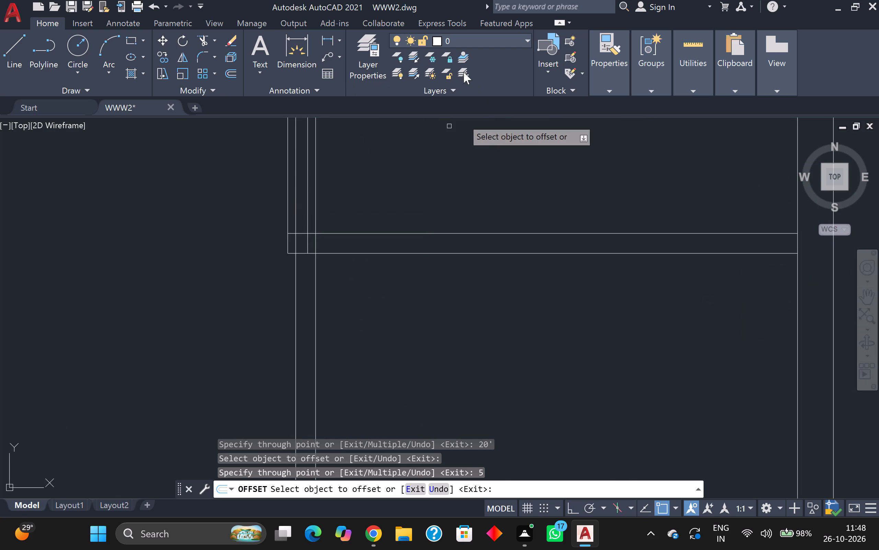
click(205, 39)
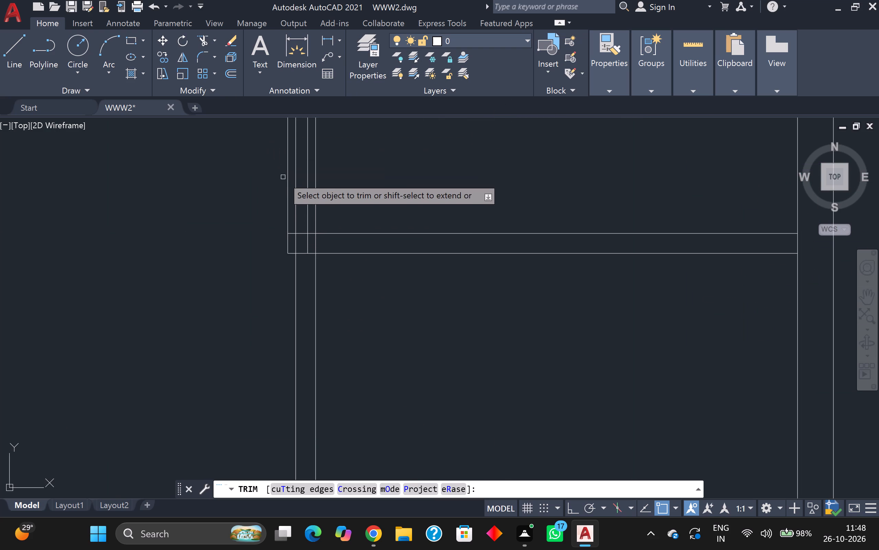
scroll(285, 186, up, 1)
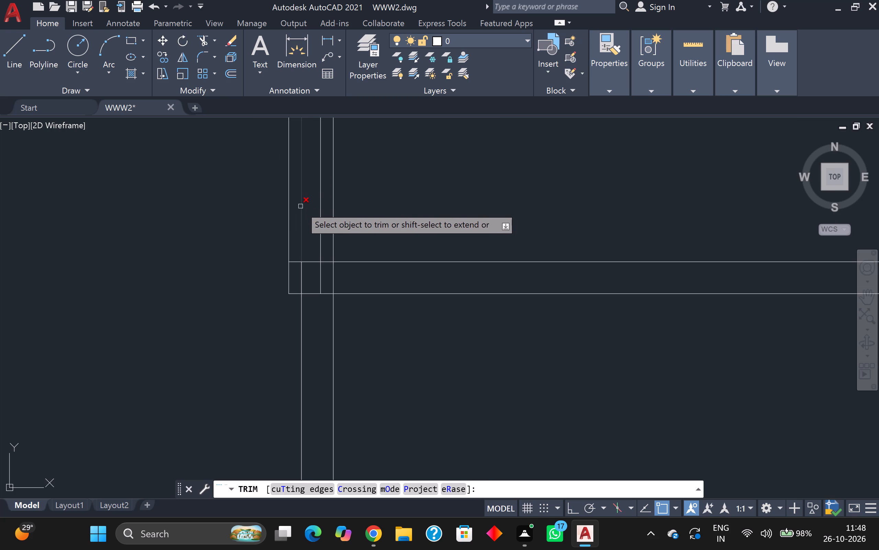
click(300, 206)
click(335, 232)
scroll(332, 214, down, 2)
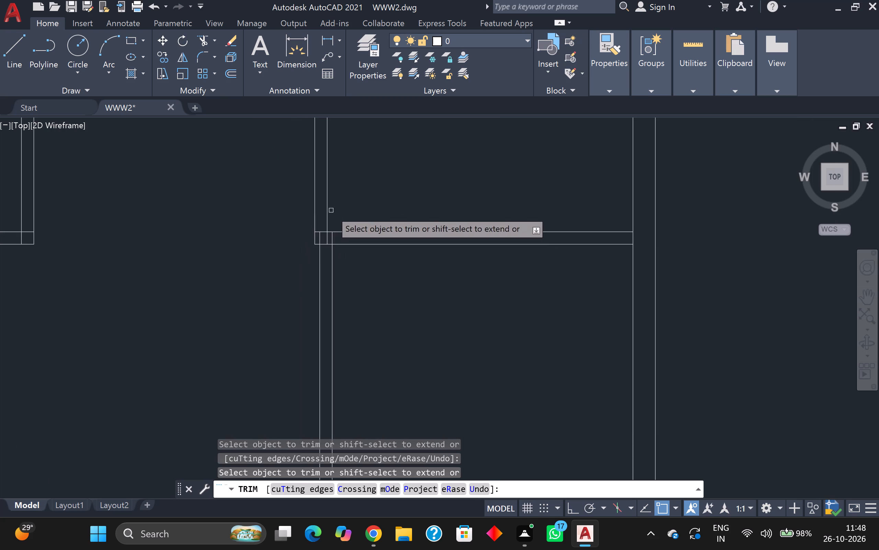
Trim the vertical partition lines that run inside the northeast room's bottom partition, clearing the wall junction there.
scroll(349, 319, down, 2)
middle_drag(356, 316, 344, 265)
scroll(350, 258, down, 3)
middle_drag(360, 274, 360, 272)
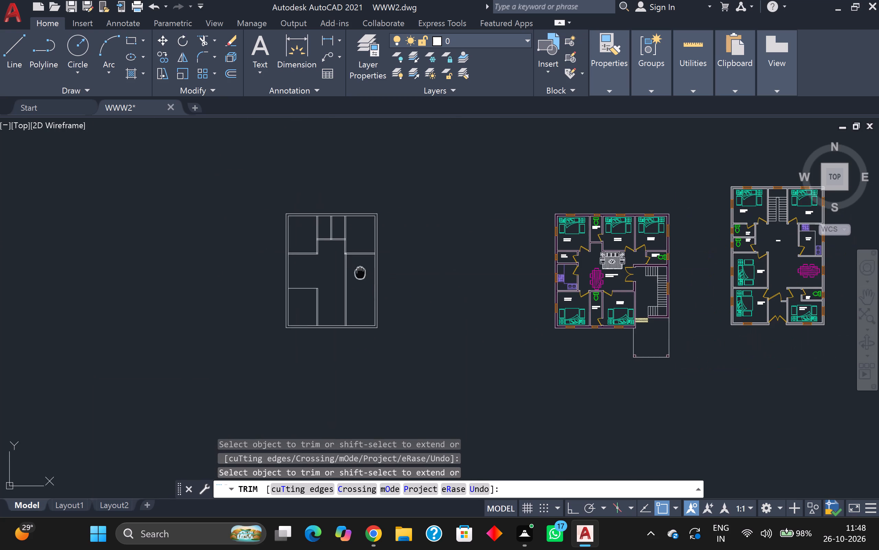
middle_drag(360, 272, 342, 236)
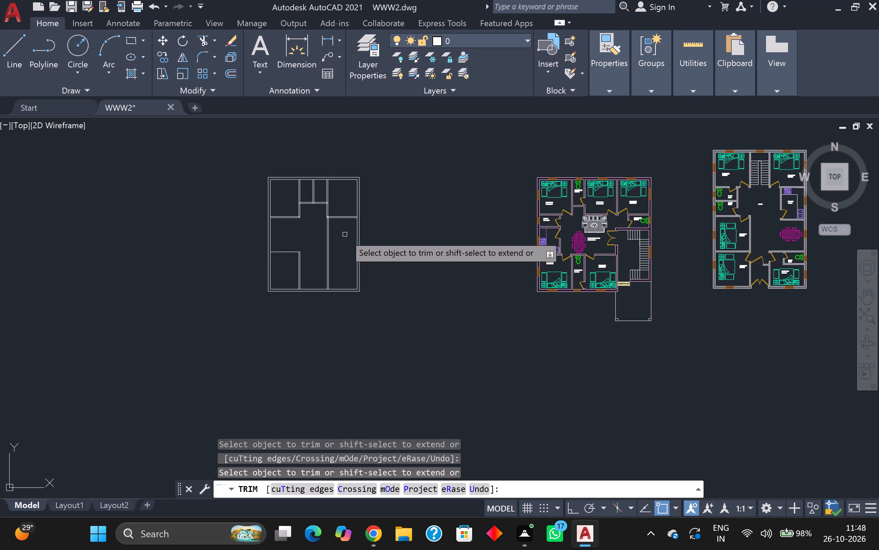
scroll(345, 234, up, 1)
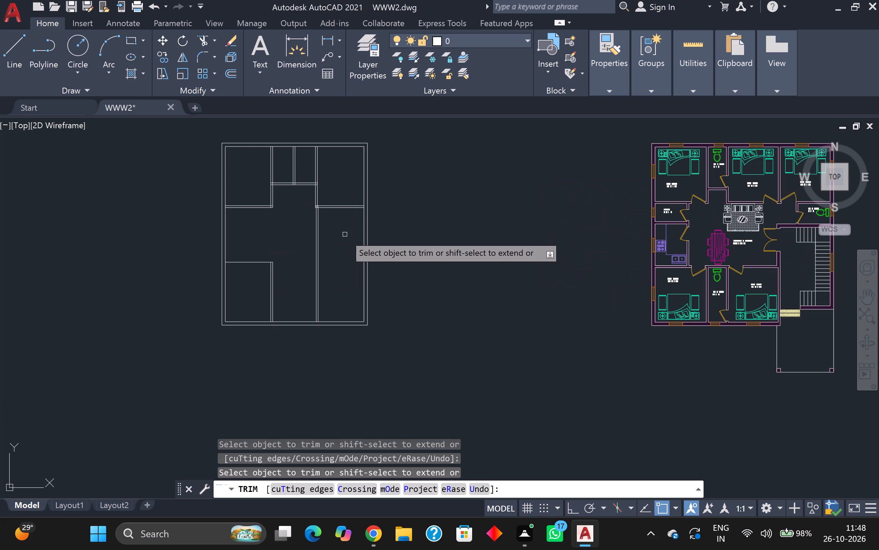
middle_drag(341, 235, 290, 313)
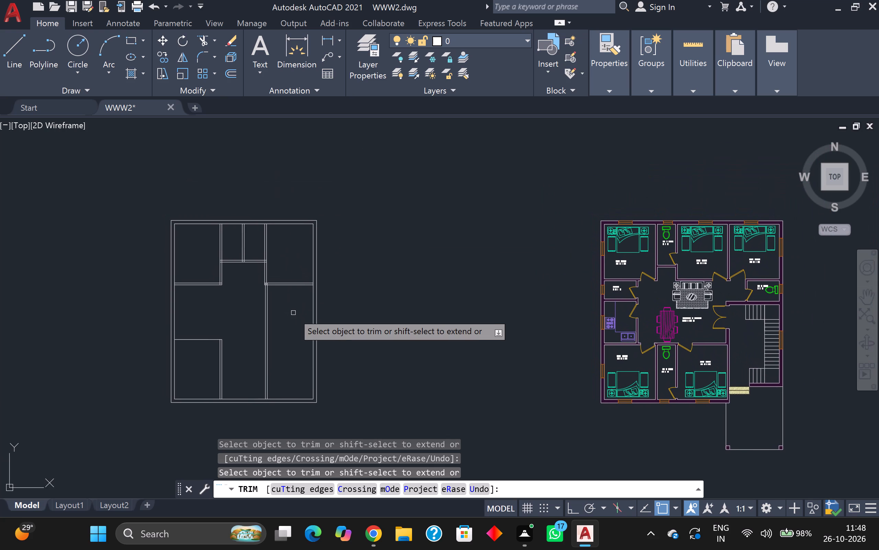
scroll(276, 292, up, 3)
scroll(254, 272, up, 1)
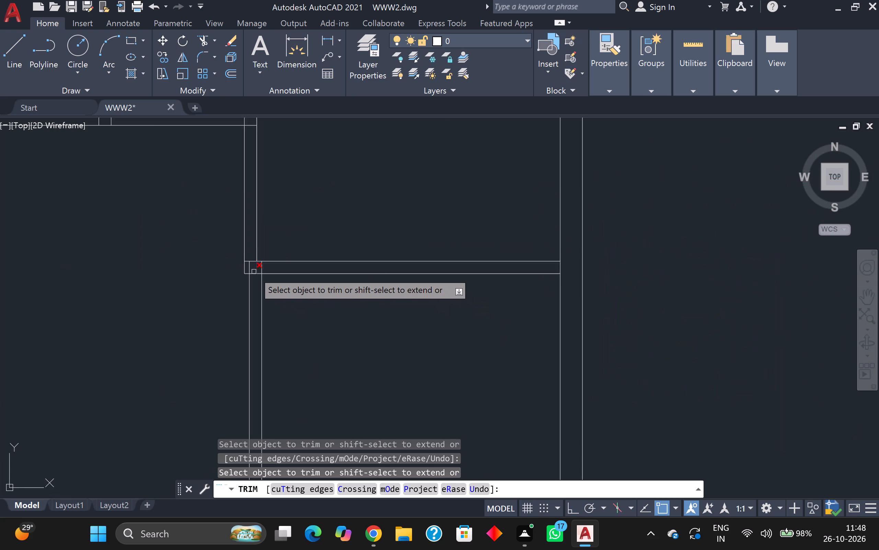
scroll(254, 272, up, 4)
click(224, 263)
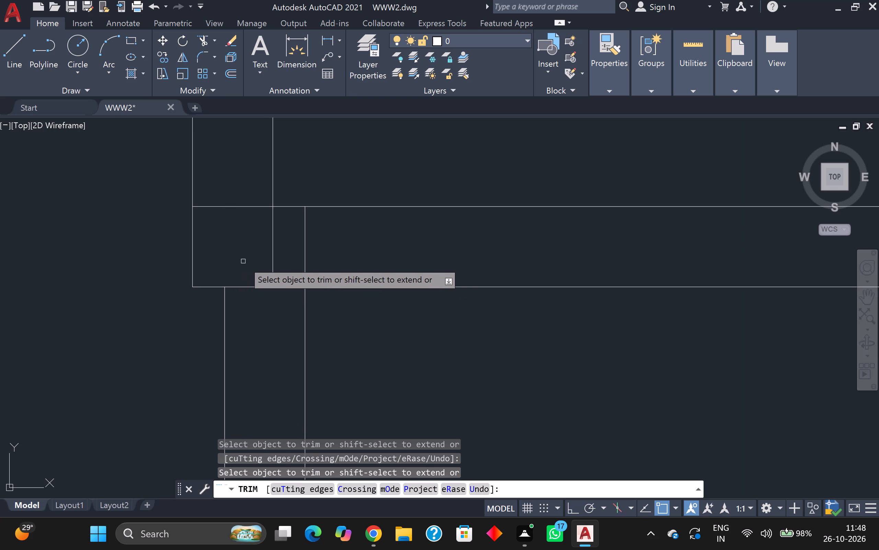
drag(310, 270, 306, 270)
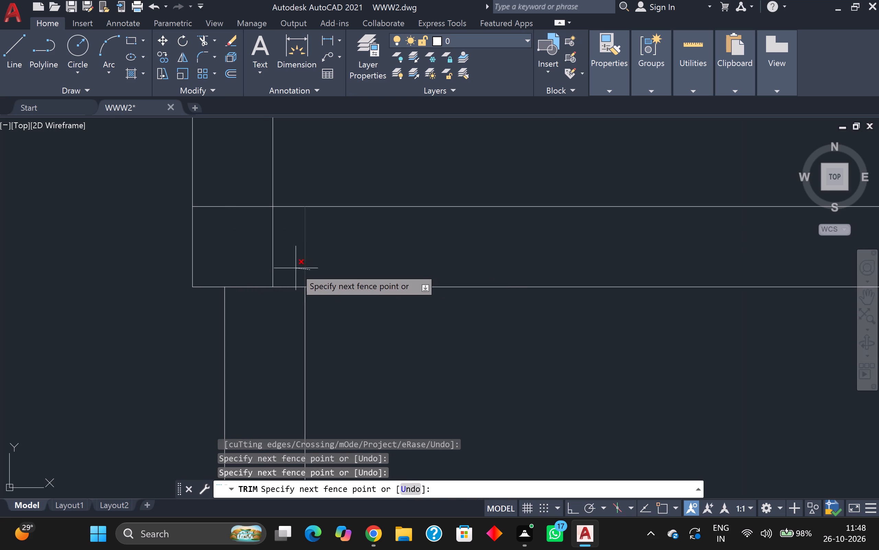
click(264, 260)
scroll(249, 208, down, 3)
key(Escape)
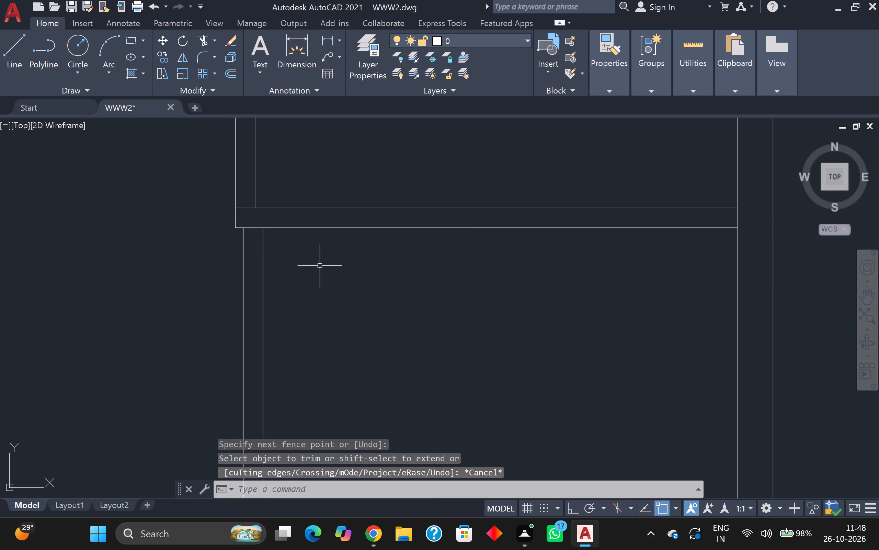
Offset the south line of the northeast room's bottom partition 9'8" down, and offset the result 5" further down to form a new partition.
scroll(319, 265, down, 3)
middle_drag(344, 279, 347, 215)
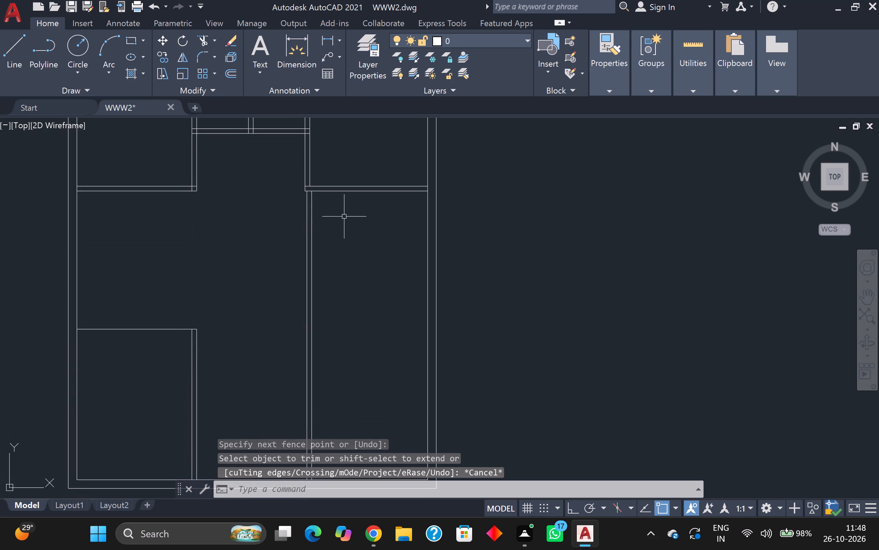
scroll(339, 222, down, 1)
middle_drag(339, 224, 197, 228)
middle_drag(197, 228, 234, 295)
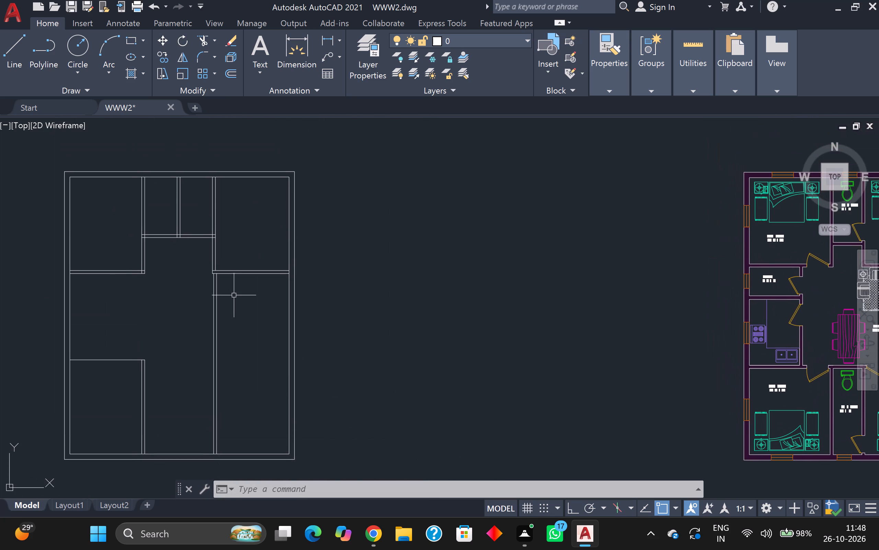
key(o)
key(Return)
key(Return)
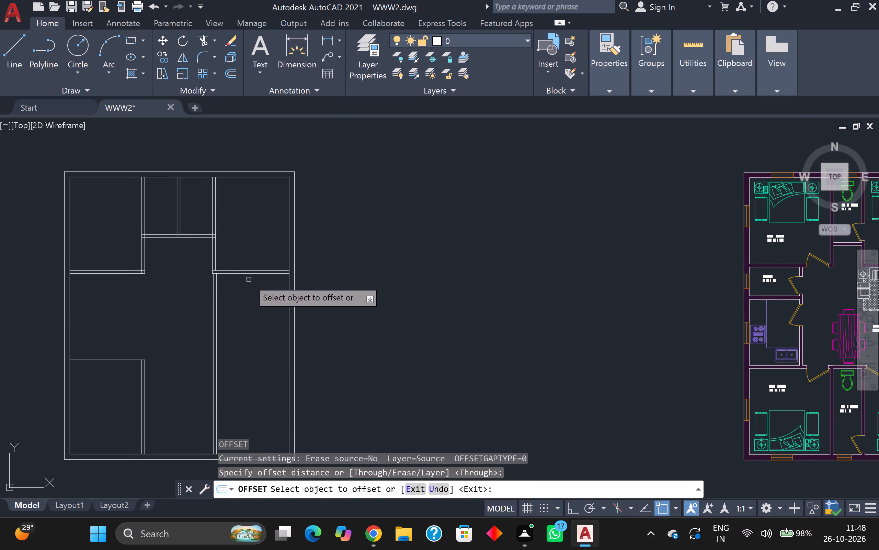
click(250, 273)
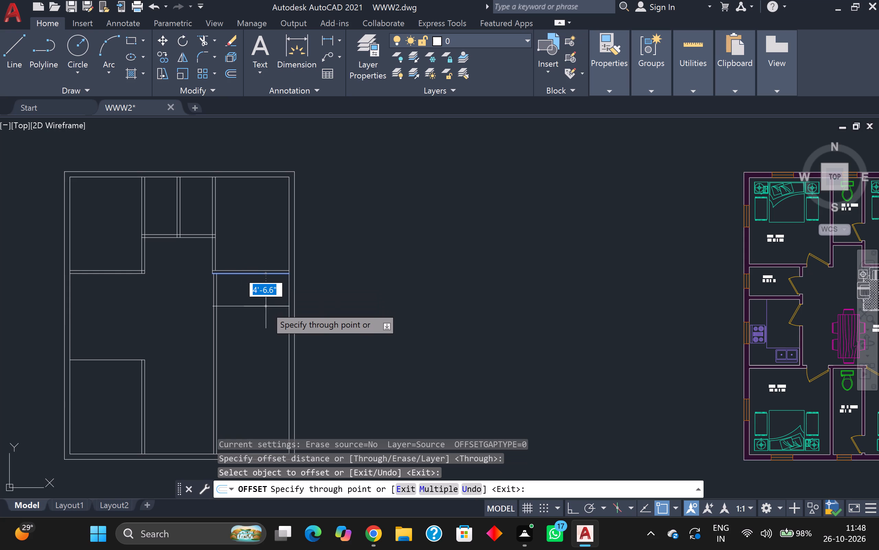
key(1)
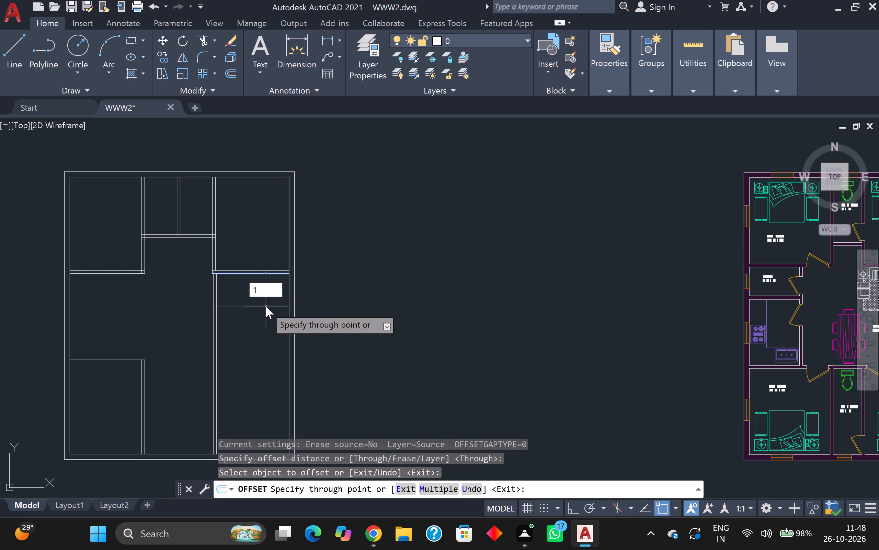
key(0)
key(apostrophe)
key(BackSpace)
key(BackSpace)
key(BackSpace)
key(9)
key(apostrophe)
key(8)
key(Return)
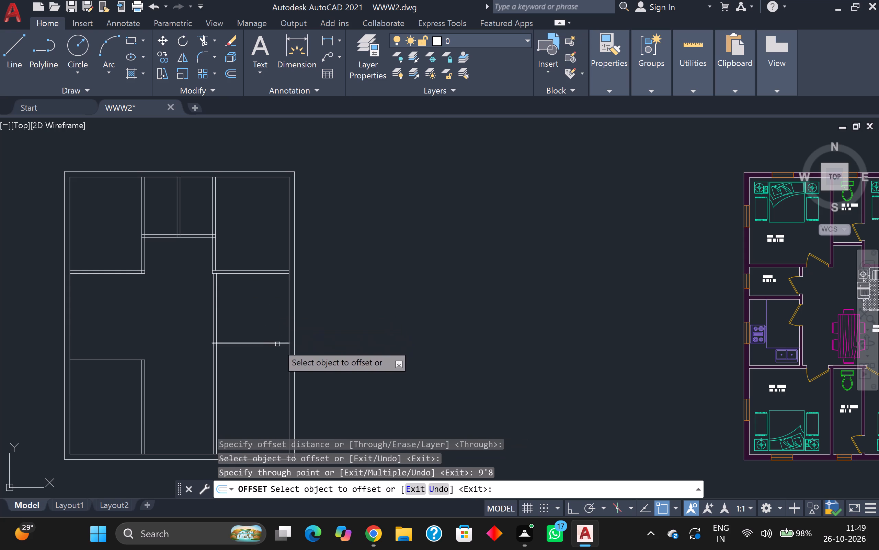
click(257, 343)
key(5)
key(Return)
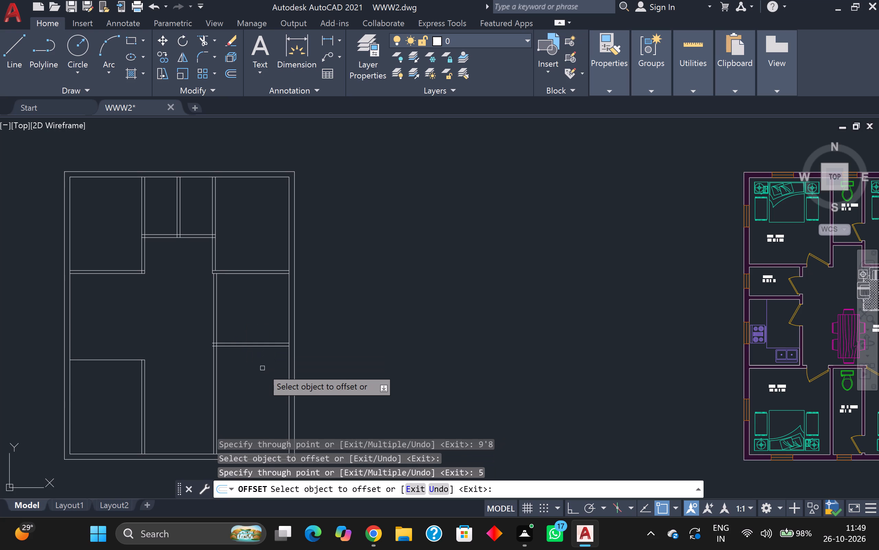
Offset the southwest room's top line 5" up to complete the room's top partition.
scroll(230, 344, up, 2)
scroll(230, 344, down, 1)
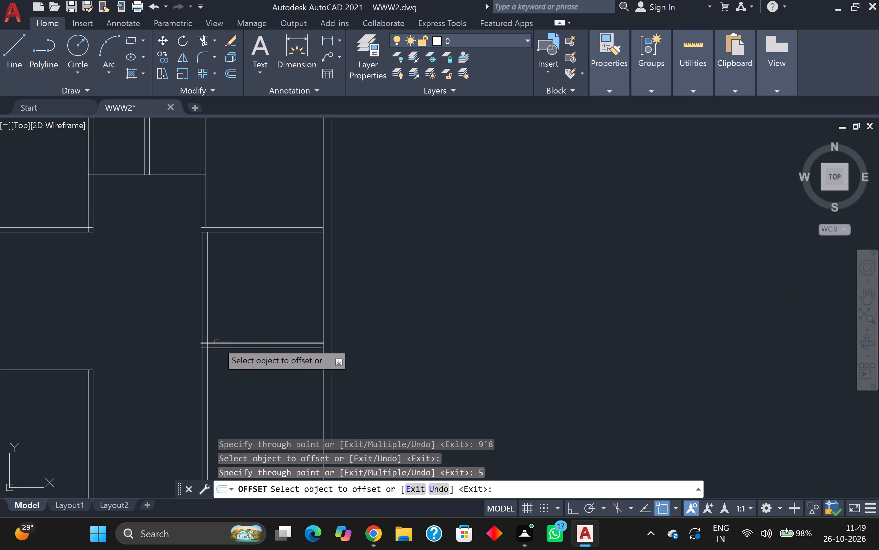
scroll(249, 339, down, 1)
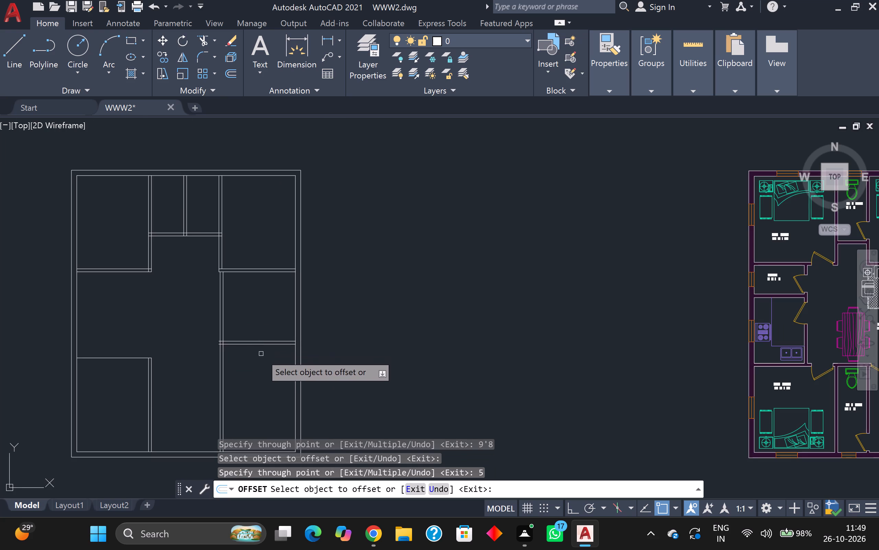
scroll(261, 354, up, 1)
middle_drag(261, 354, 328, 289)
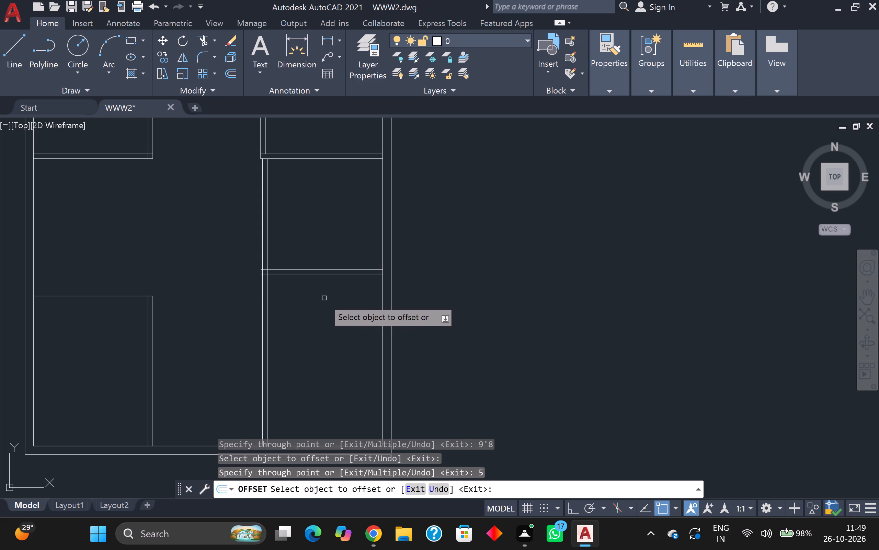
scroll(317, 321, down, 2)
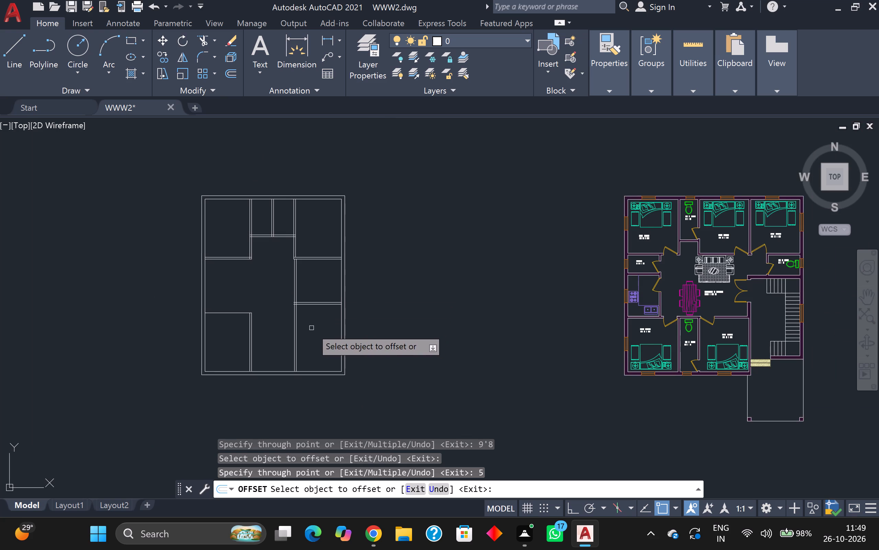
middle_drag(311, 328, 327, 324)
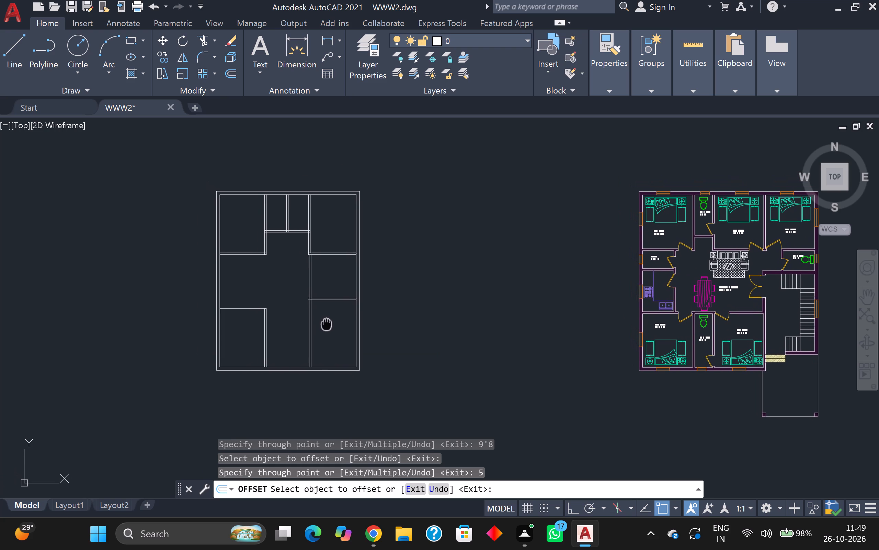
middle_drag(327, 324, 327, 326)
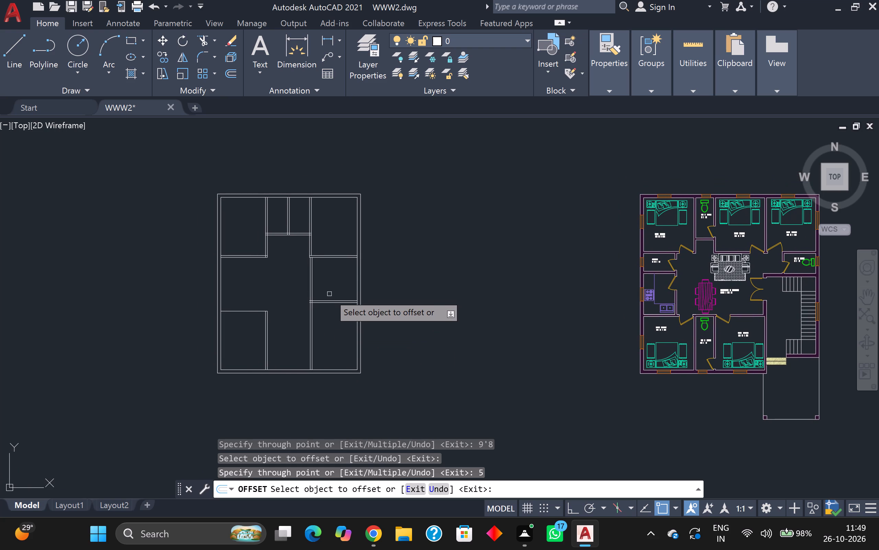
scroll(326, 298, up, 1)
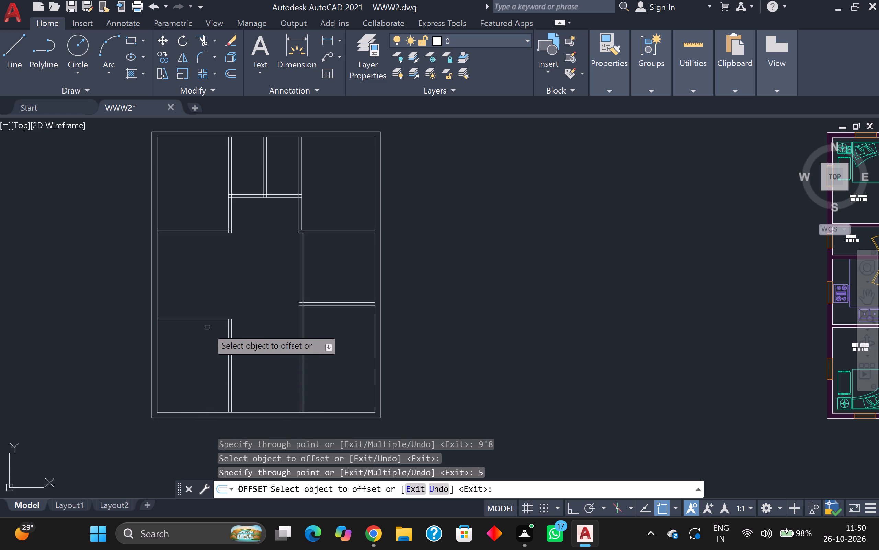
click(216, 319)
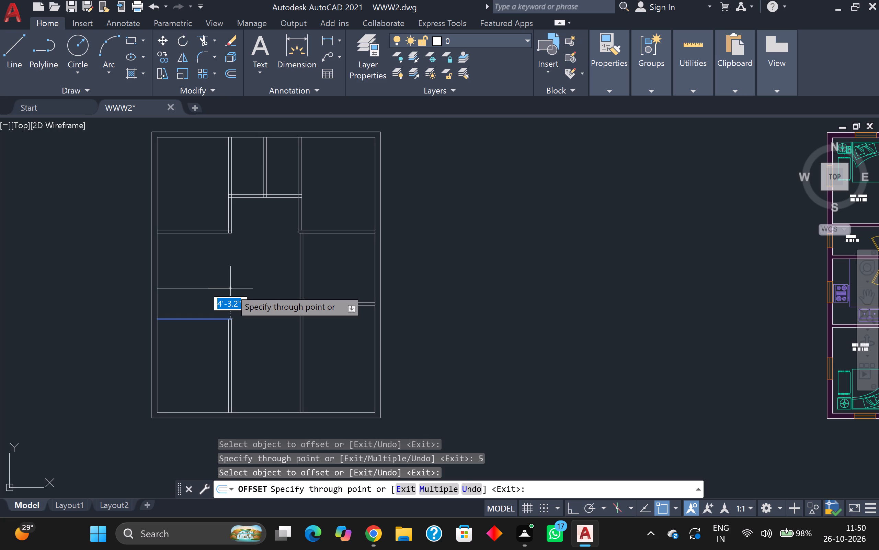
key(5)
key(Return)
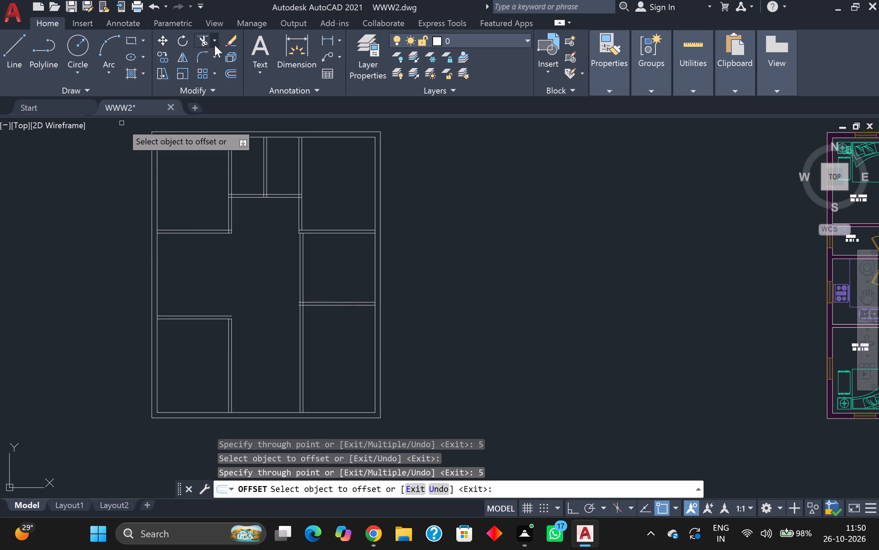
Extend the east line of the southwest room's vertical partition up to the new upper line of its top partition.
click(204, 42)
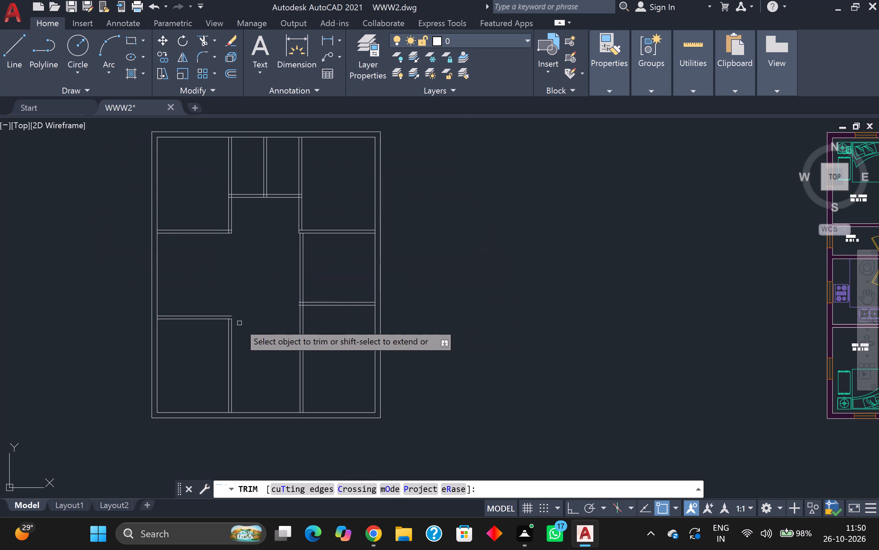
scroll(235, 322, up, 3)
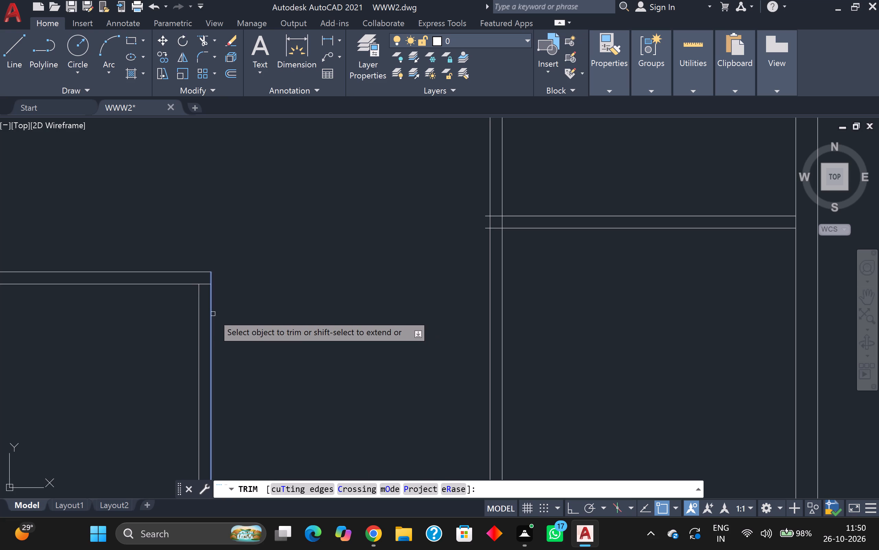
shift+drag(213, 314, 209, 314)
shift+click(201, 311)
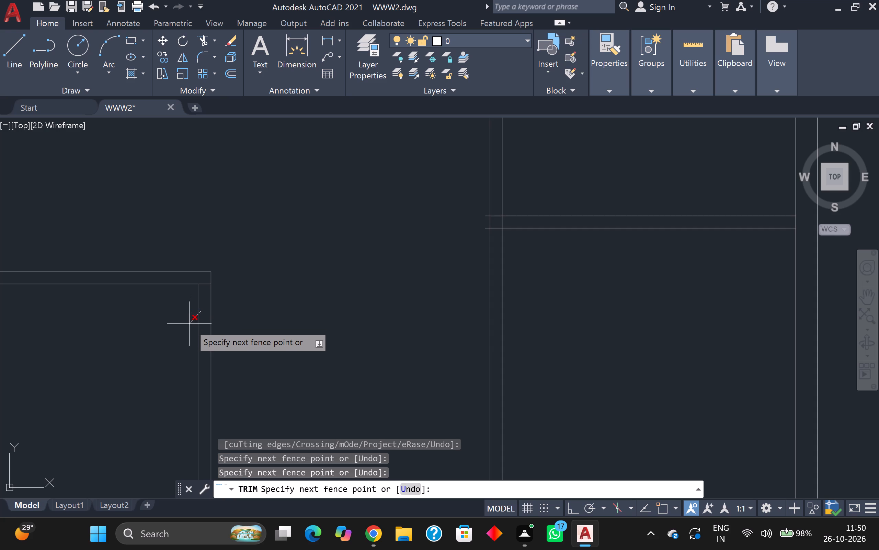
scroll(189, 324, up, 1)
shift+click(202, 318)
scroll(200, 321, down, 1)
middle_drag(233, 316, 225, 284)
scroll(243, 283, down, 3)
middle_drag(250, 272, 288, 239)
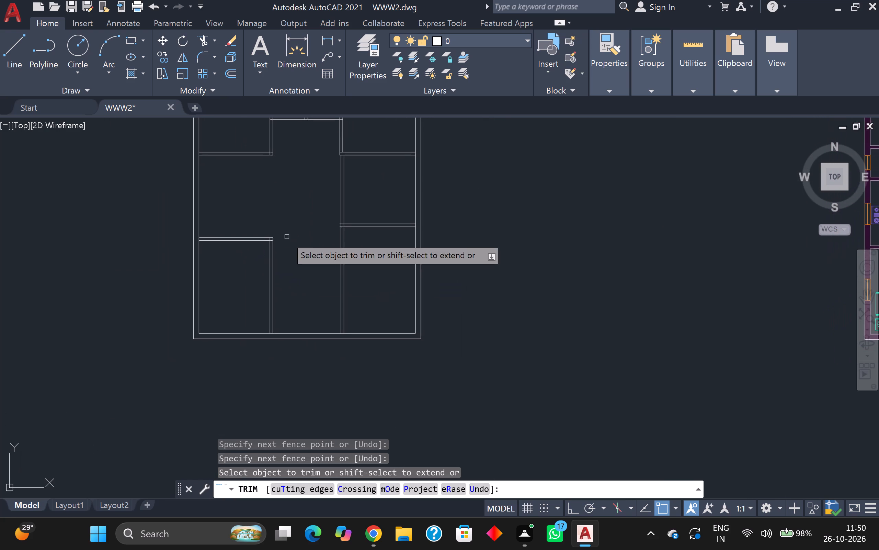
Measure the widths and lengths of the central hall and the three east-side rooms in the new plan.
click(682, 45)
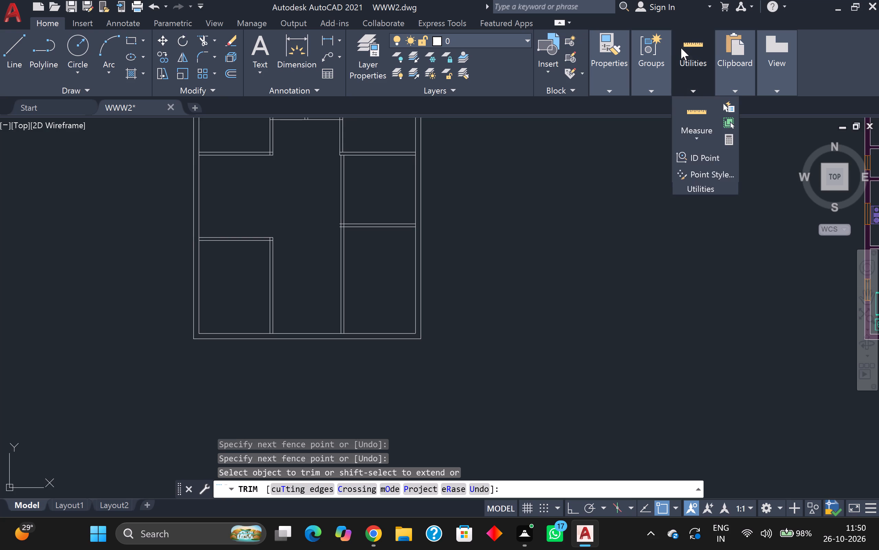
click(700, 113)
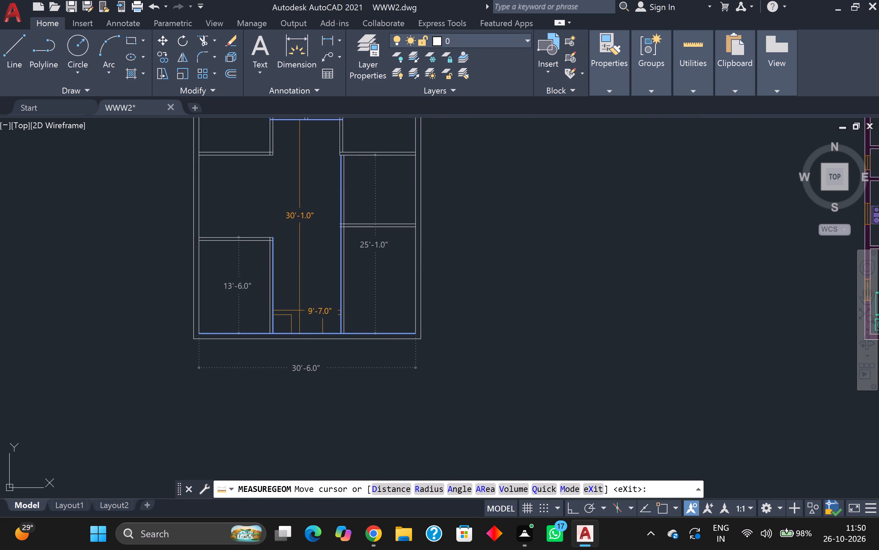
middle_drag(354, 324, 344, 330)
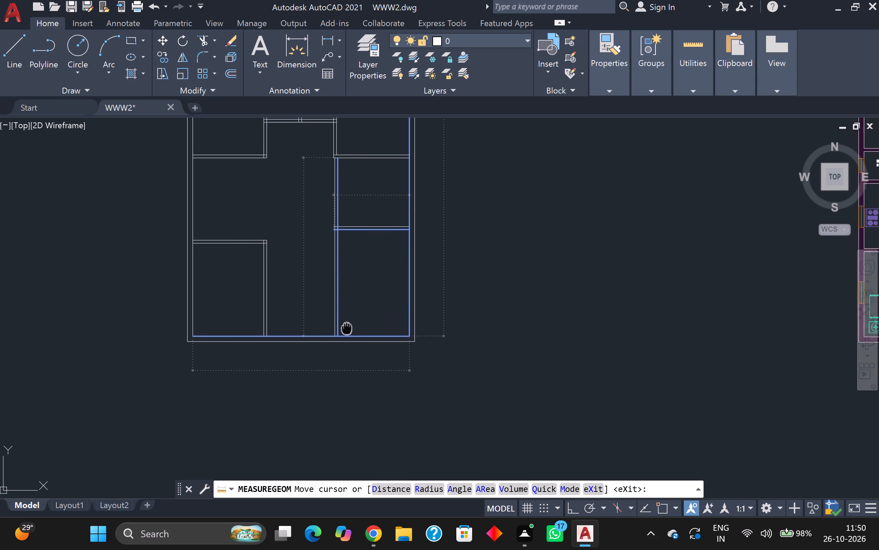
middle_drag(344, 330, 274, 370)
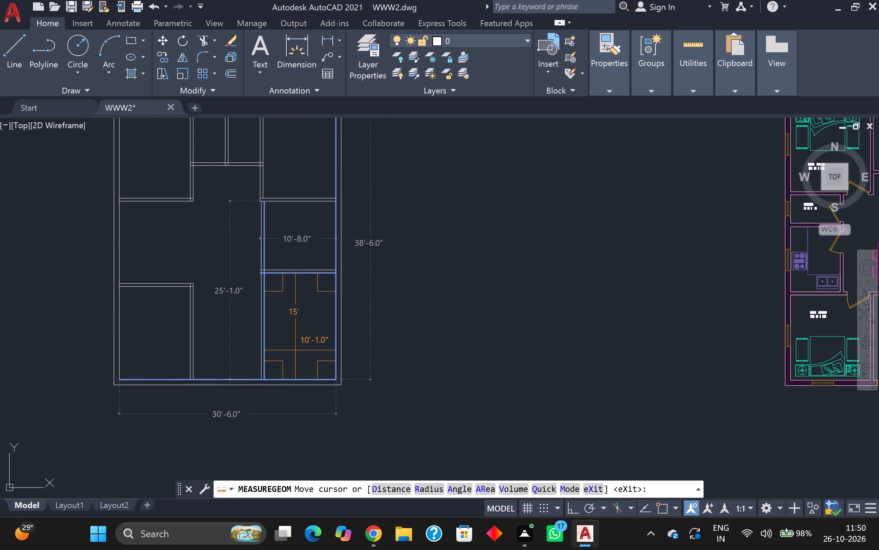
scroll(285, 349, up, 1)
middle_drag(282, 351, 261, 361)
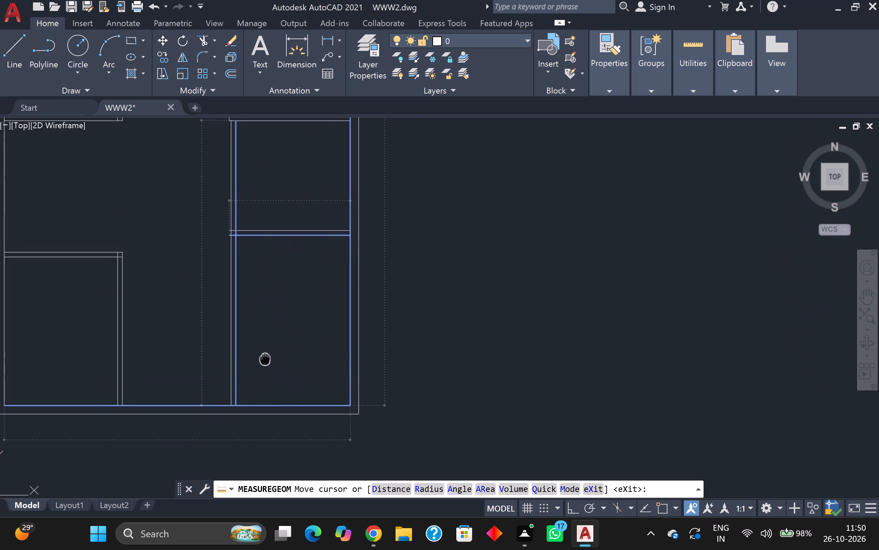
middle_drag(261, 361, 207, 375)
middle_drag(228, 352, 225, 403)
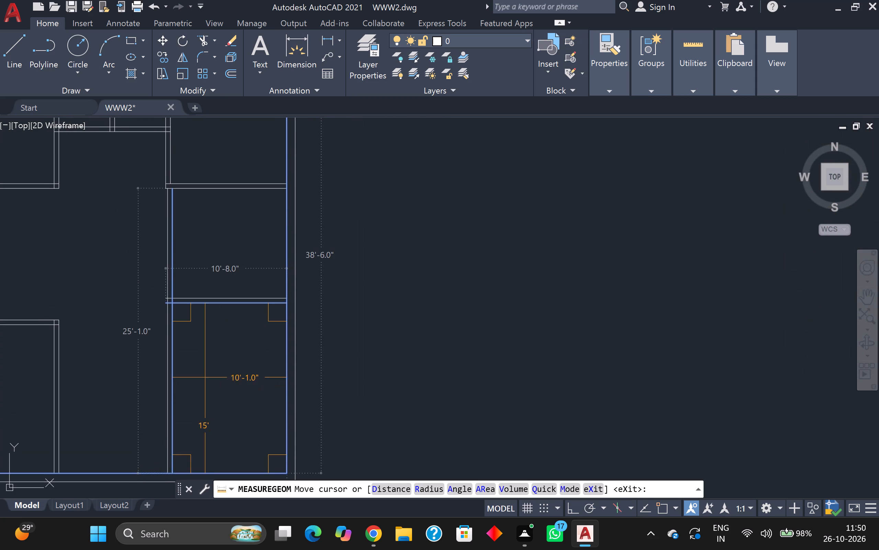
middle_drag(203, 238, 189, 269)
scroll(202, 240, down, 1)
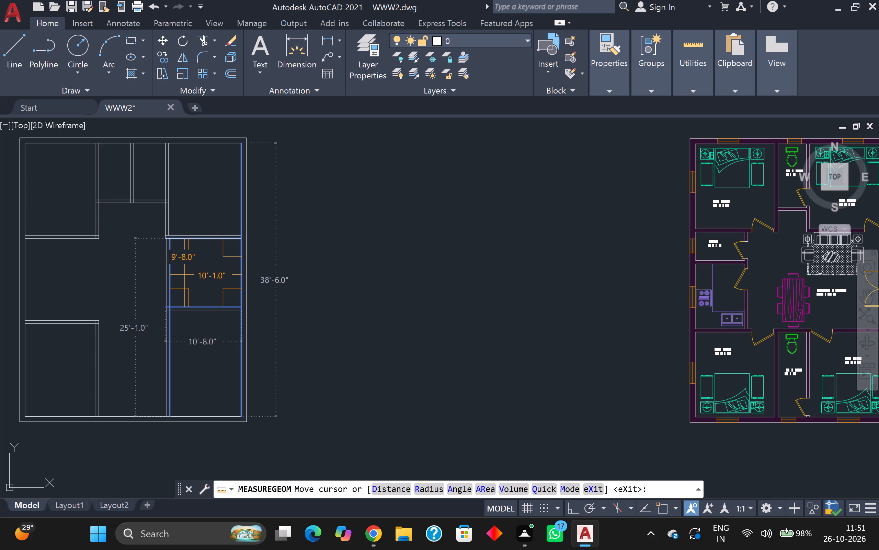
middle_drag(184, 276, 208, 293)
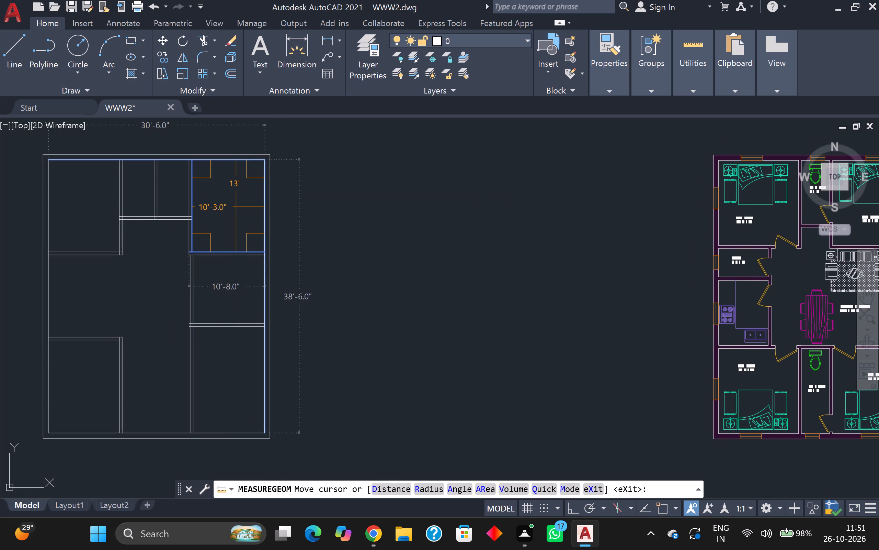
scroll(236, 207, up, 1)
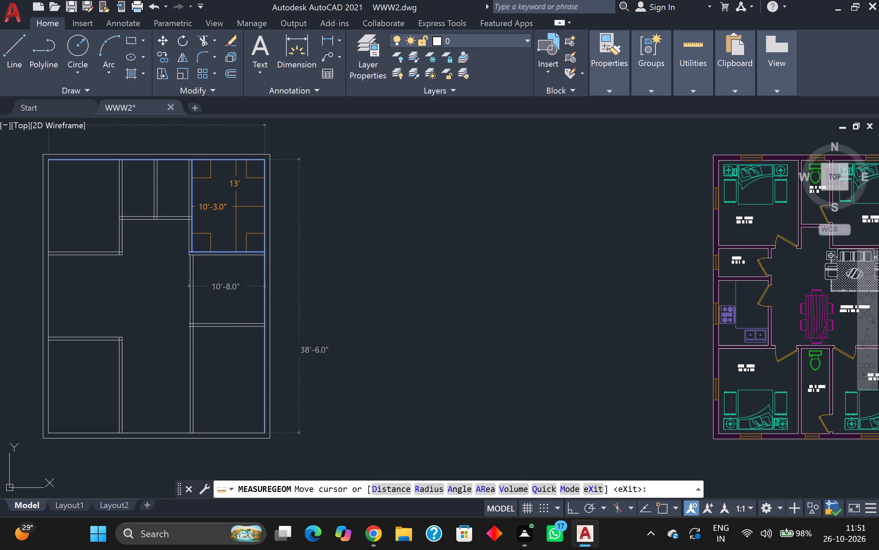
key(Escape)
Draw a door jamb in the west small north room's bottom partition: 3" east from the room's southwest inside corner, then down across the 5" wall.
scroll(236, 207, down, 2)
middle_drag(234, 207, 288, 178)
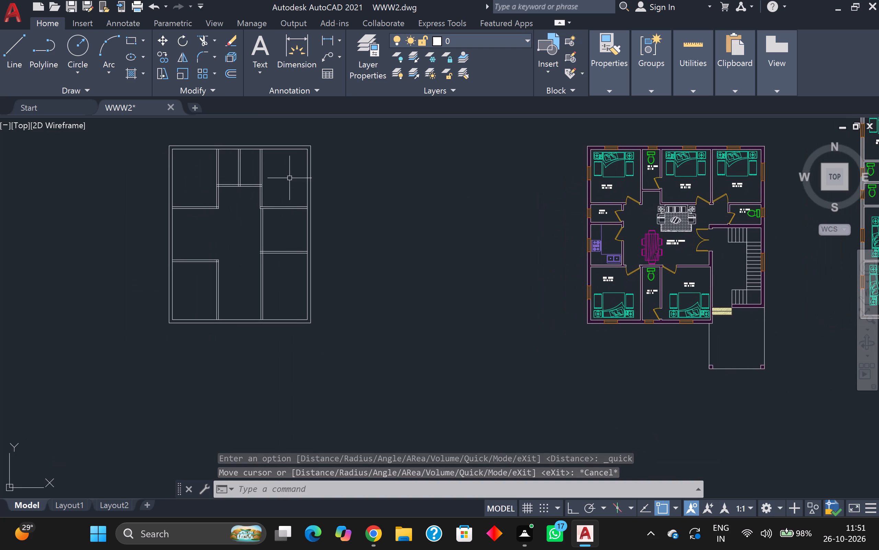
scroll(289, 178, down, 1)
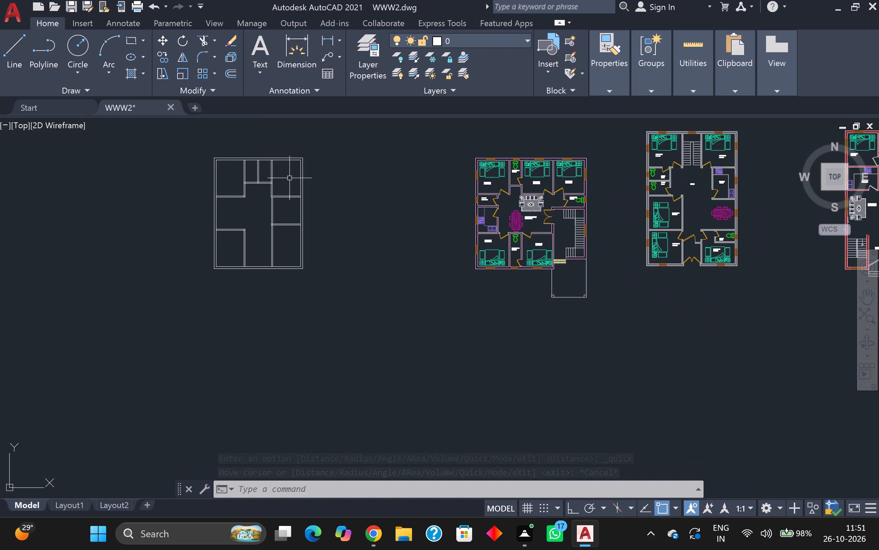
scroll(255, 189, up, 3)
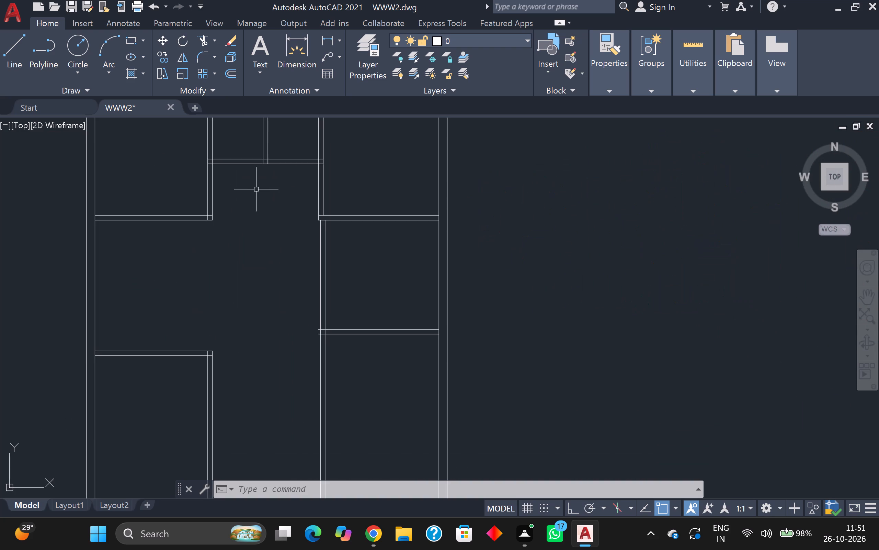
middle_drag(263, 199, 325, 296)
scroll(285, 264, up, 2)
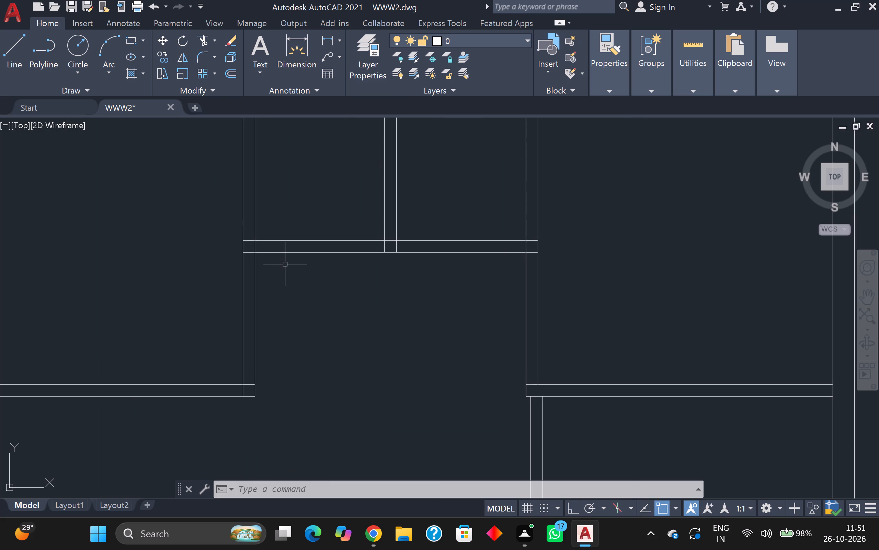
key(l)
key(Return)
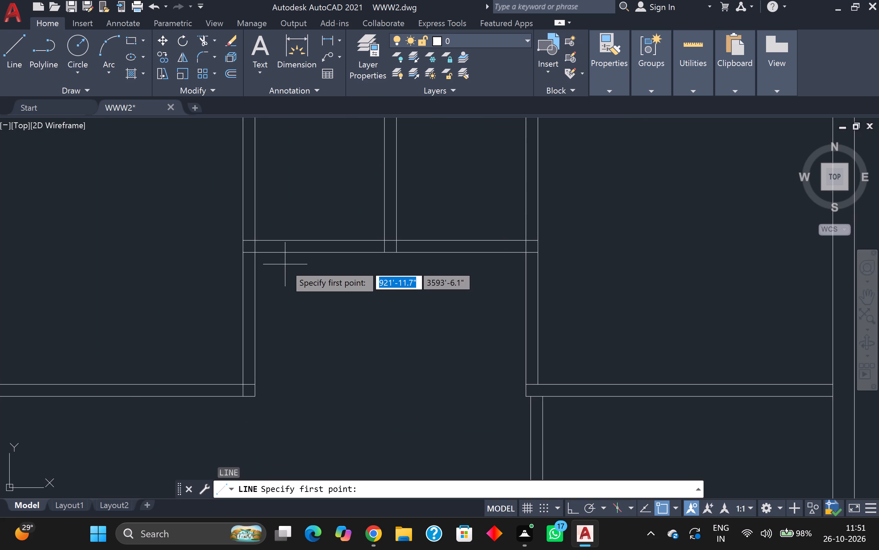
scroll(278, 265, up, 2)
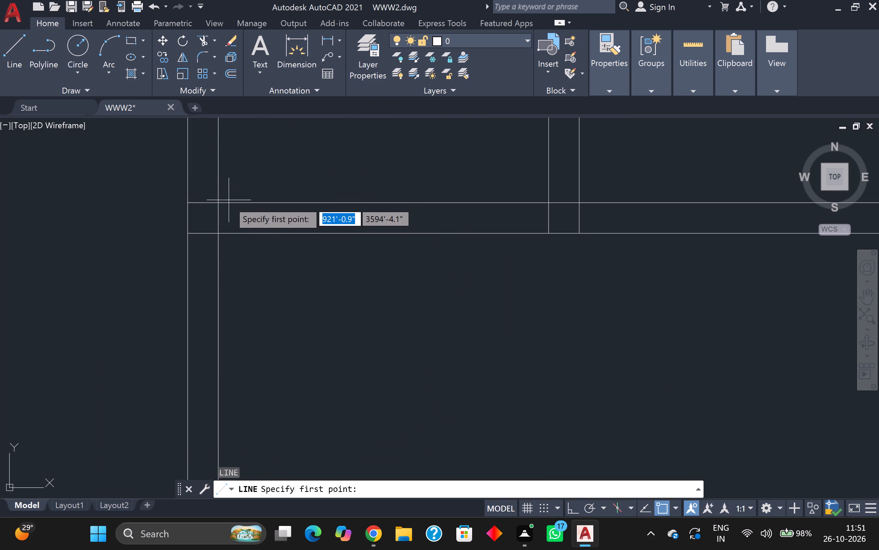
click(221, 206)
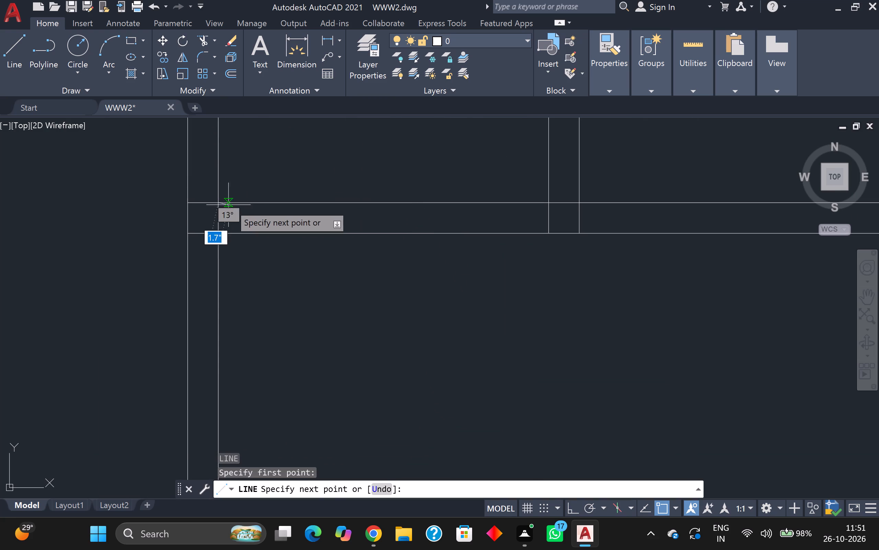
key(F8)
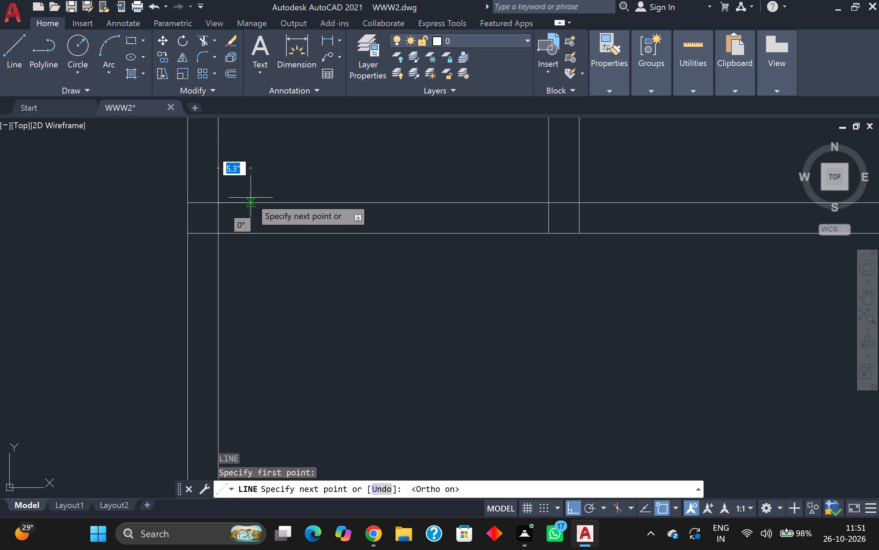
key(3)
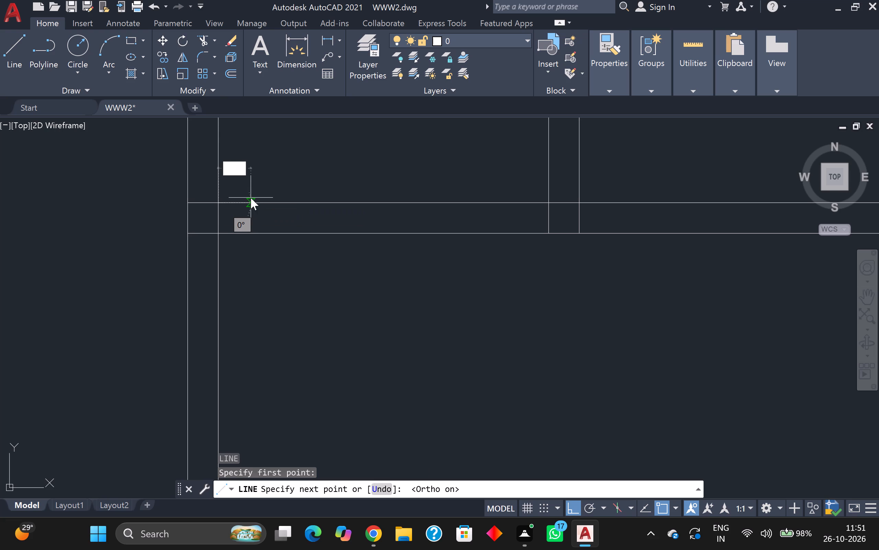
key(Return)
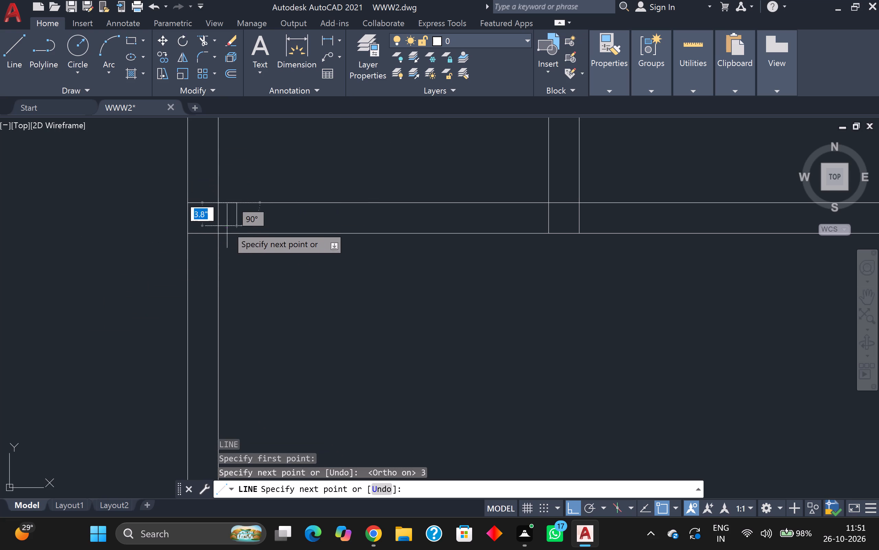
click(242, 232)
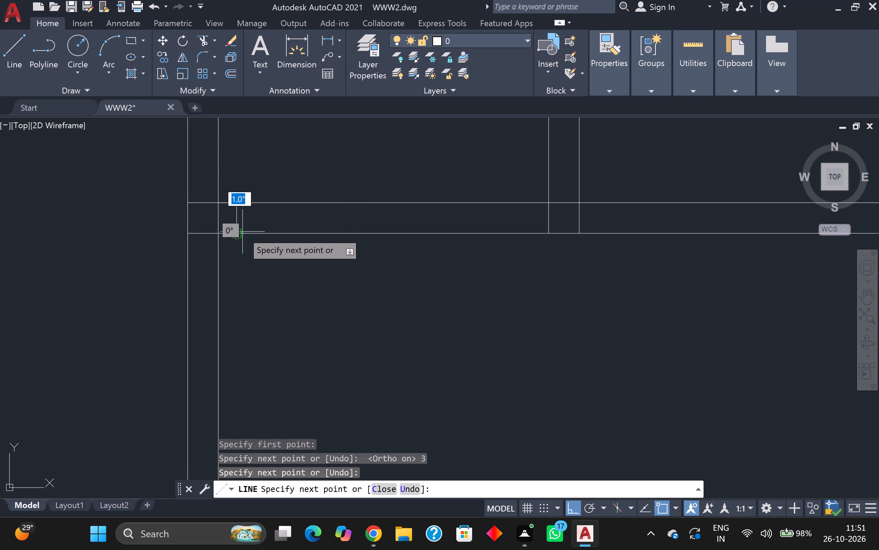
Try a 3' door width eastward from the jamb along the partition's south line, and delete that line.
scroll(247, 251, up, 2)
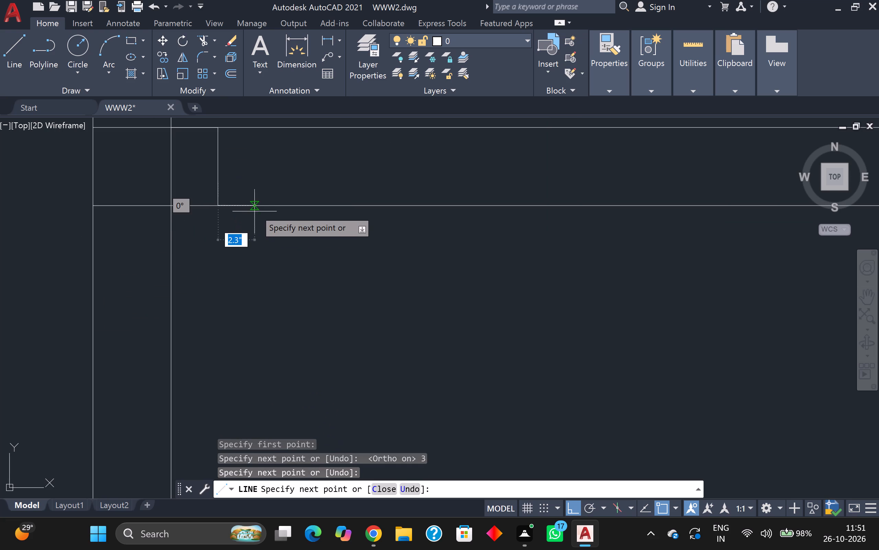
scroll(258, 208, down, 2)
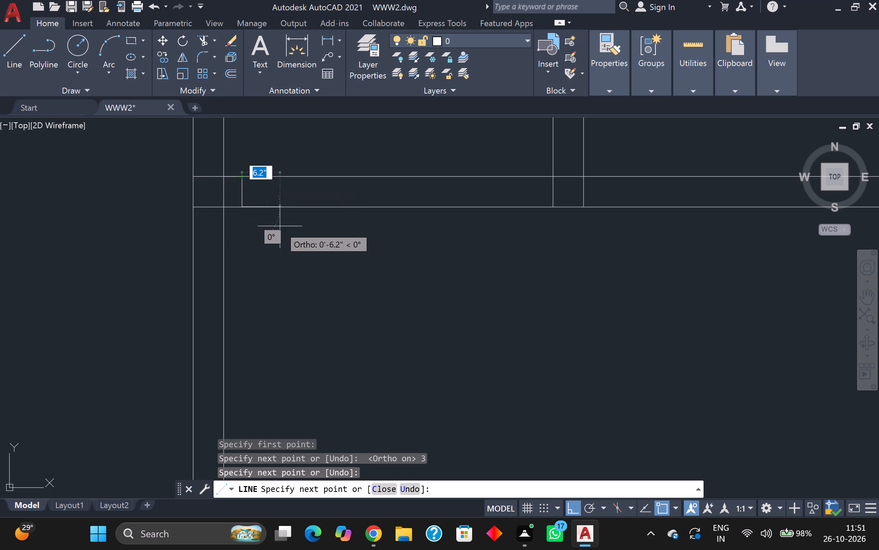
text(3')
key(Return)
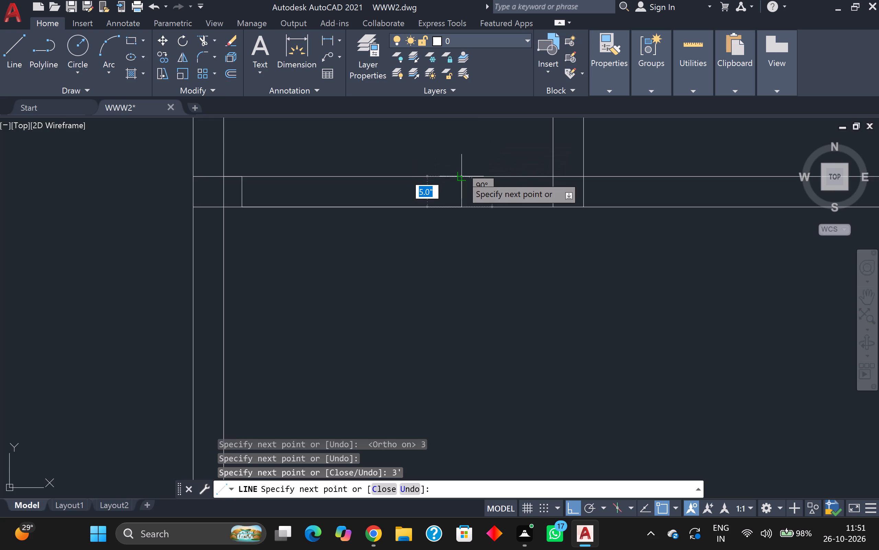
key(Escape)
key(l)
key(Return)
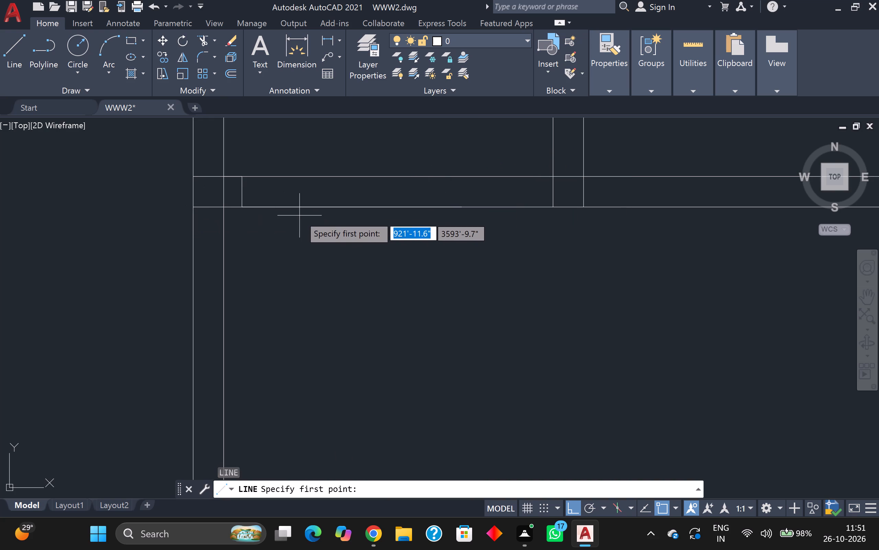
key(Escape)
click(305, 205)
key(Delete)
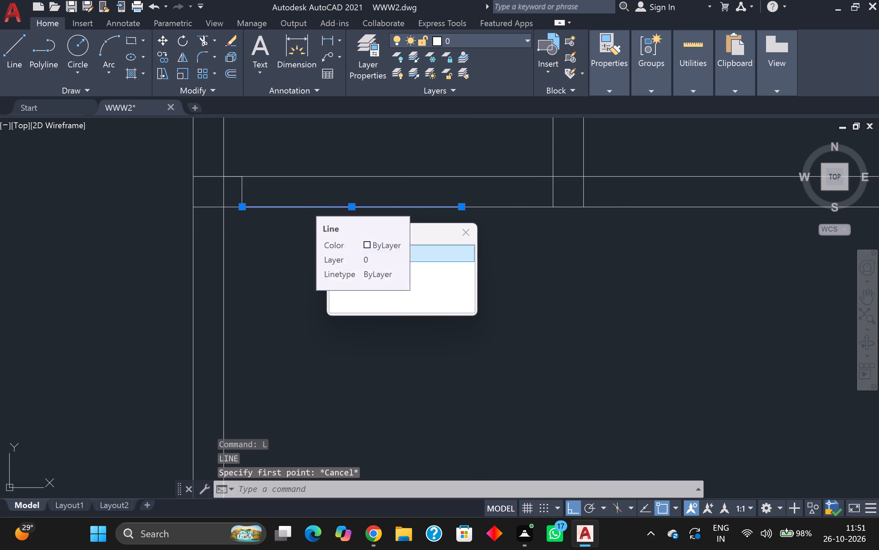
Outline a 2'5" wide door opening from the jamb's lower end, east along the partition, up across it and back to the jamb.
key(l)
key(Return)
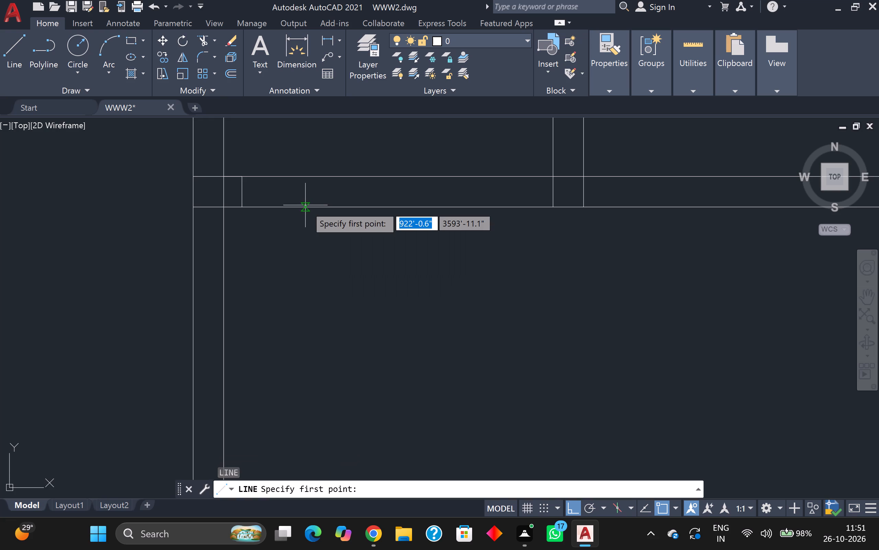
click(239, 203)
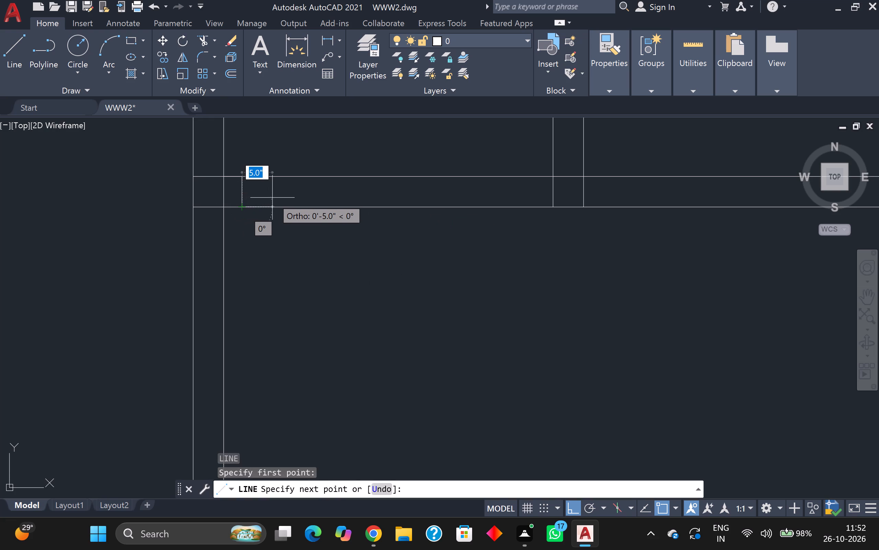
text(2'5)
key(Return)
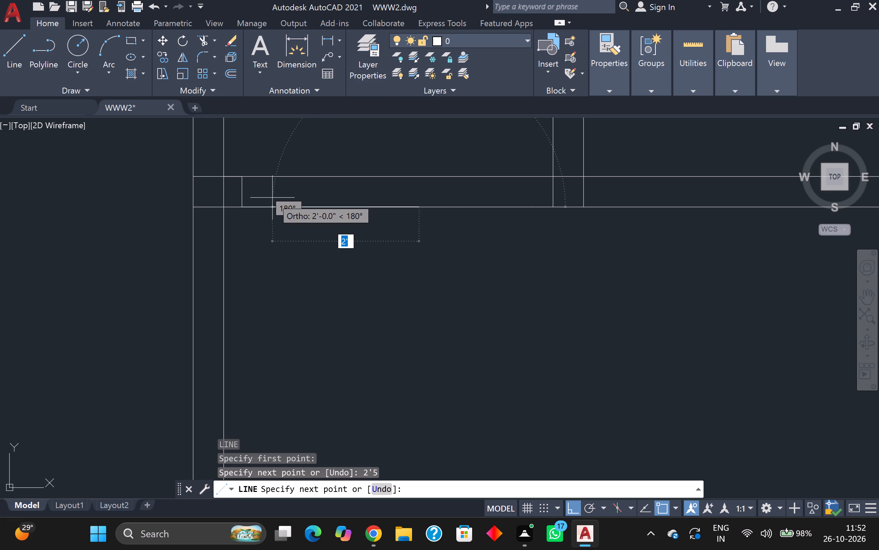
click(420, 176)
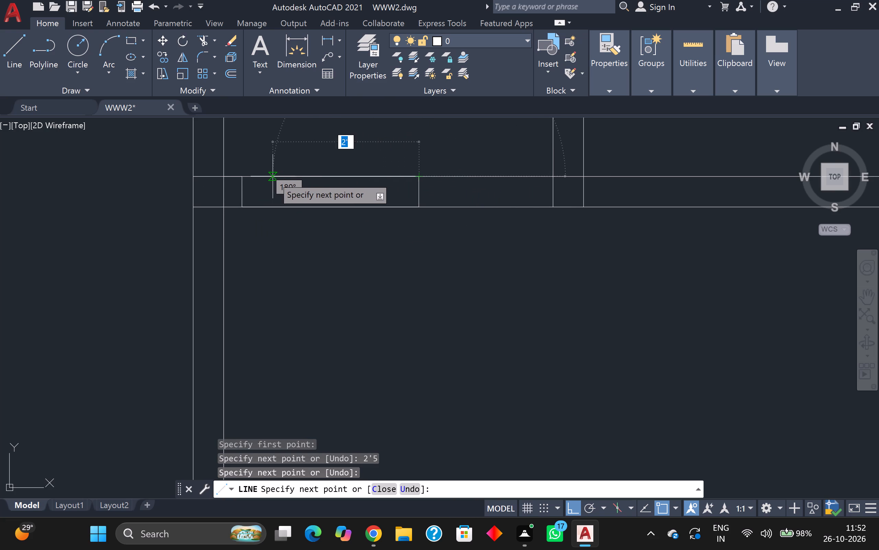
click(244, 177)
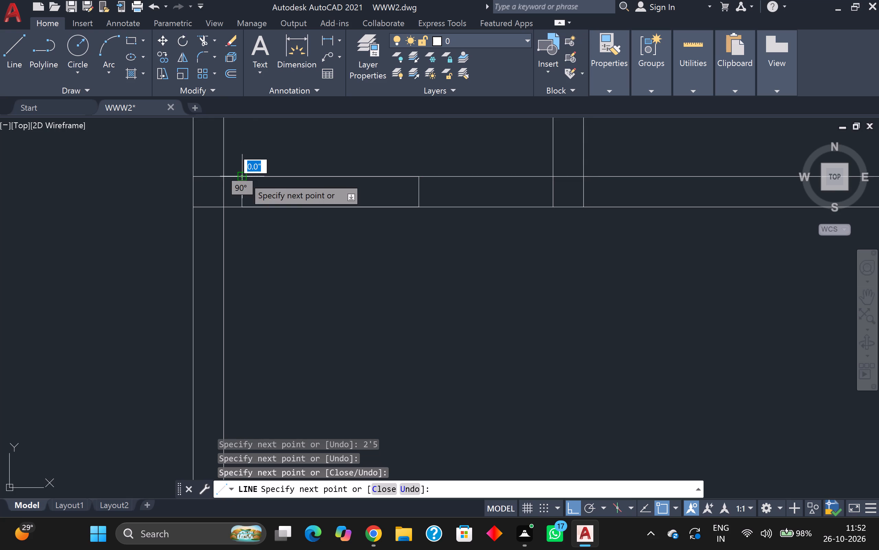
key(Escape)
Draw a door jamb in the east small north room's east partition: 3" north from the southeast inside corner, then east across the 5" wall.
scroll(242, 177, down, 3)
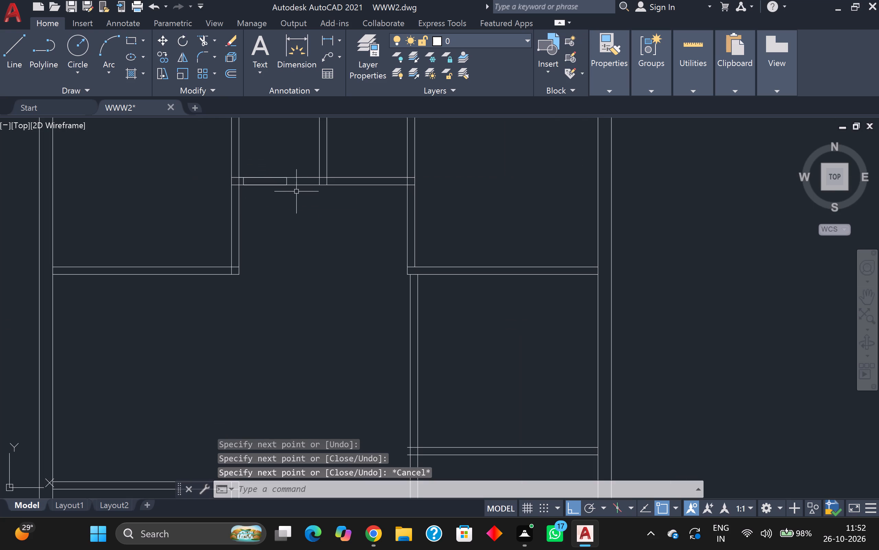
middle_drag(302, 209, 186, 284)
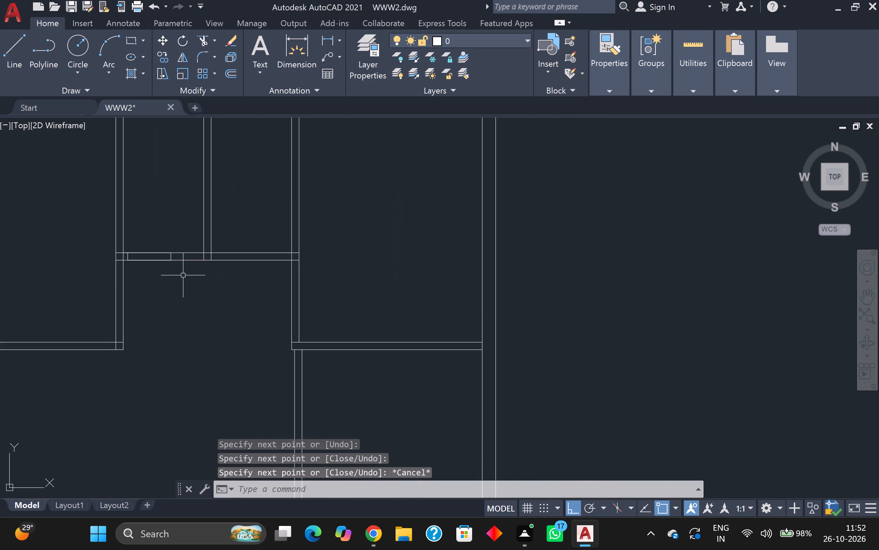
key(l)
key(Return)
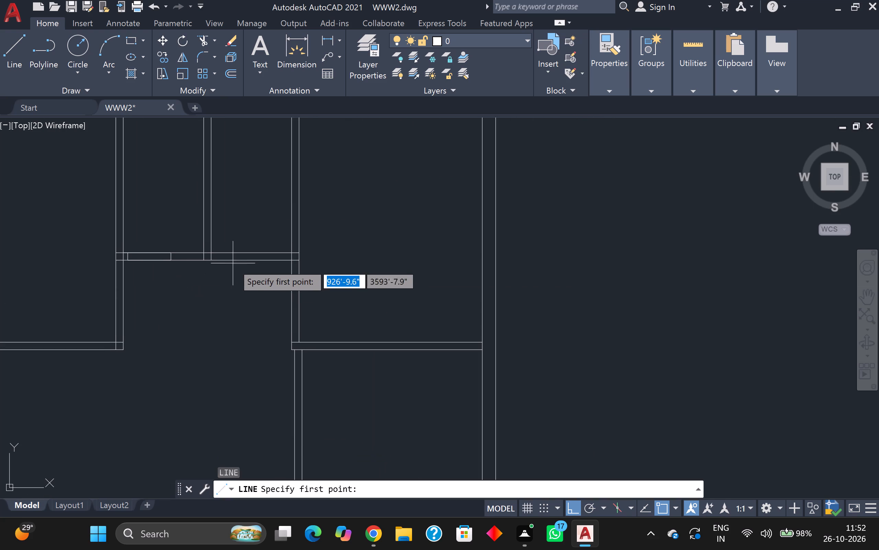
scroll(249, 235, down, 1)
scroll(268, 244, up, 2)
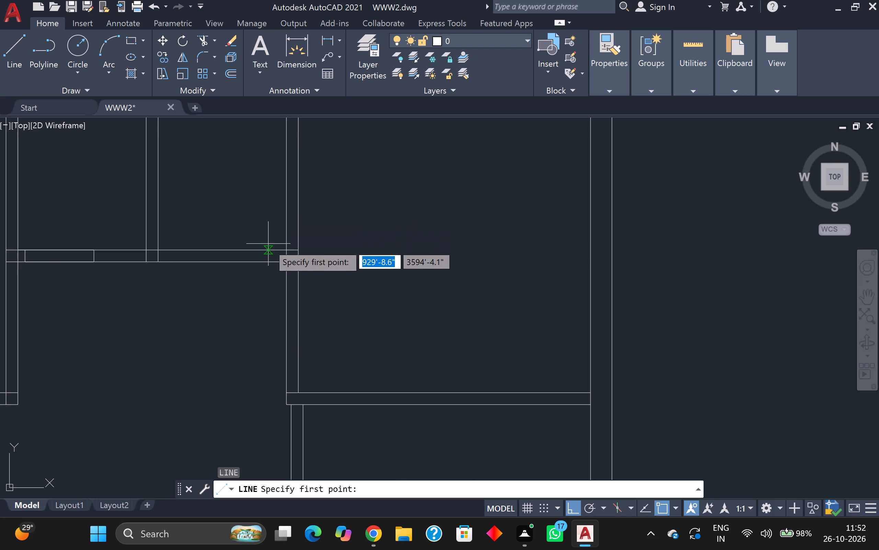
scroll(282, 250, up, 4)
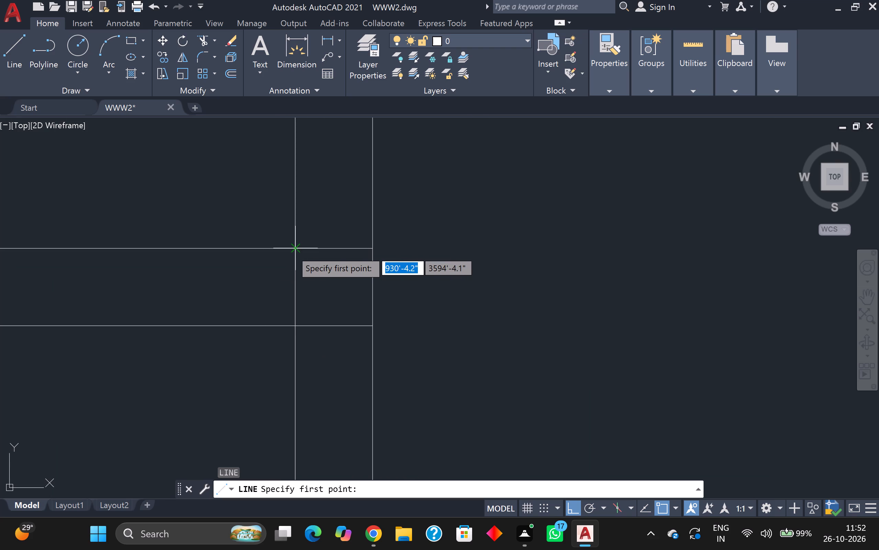
click(294, 250)
key(3)
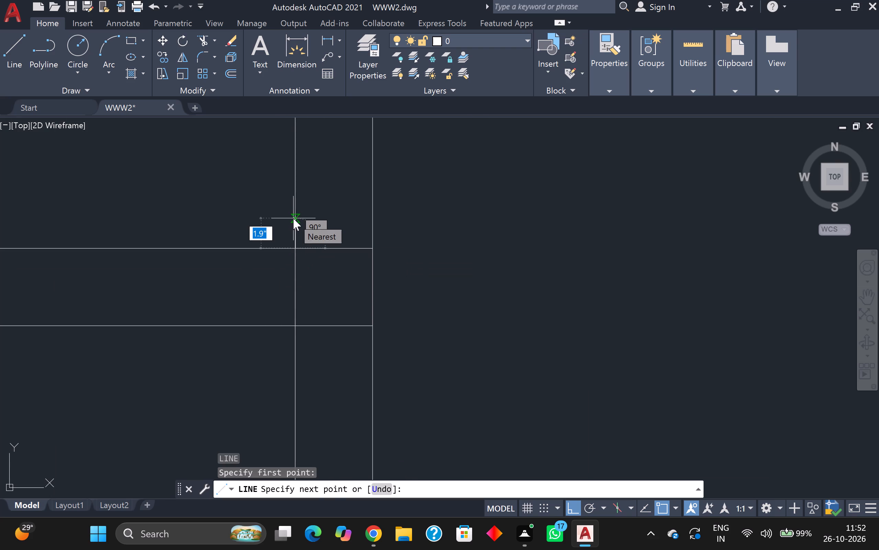
key(Return)
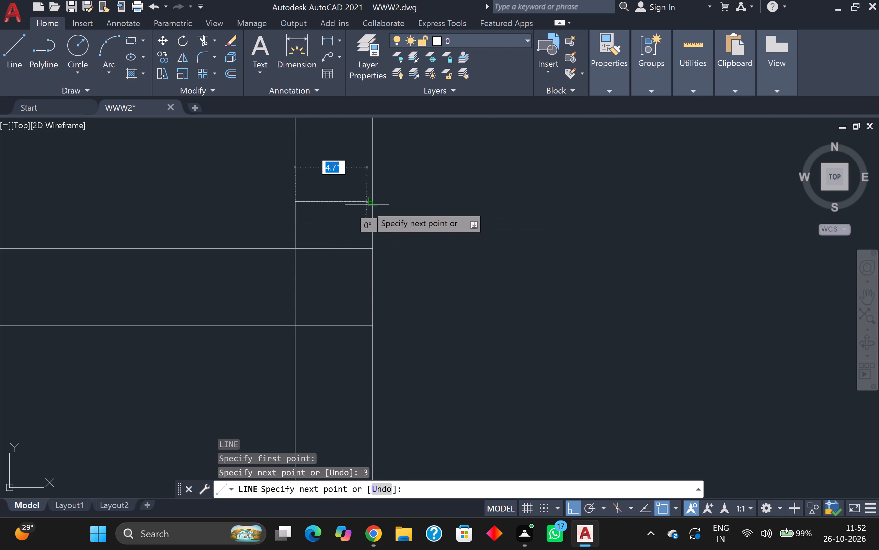
click(371, 204)
Outline a 2'5" wide door opening from the jamb's east end, north along the partition and west across the wall.
middle_drag(380, 175, 361, 280)
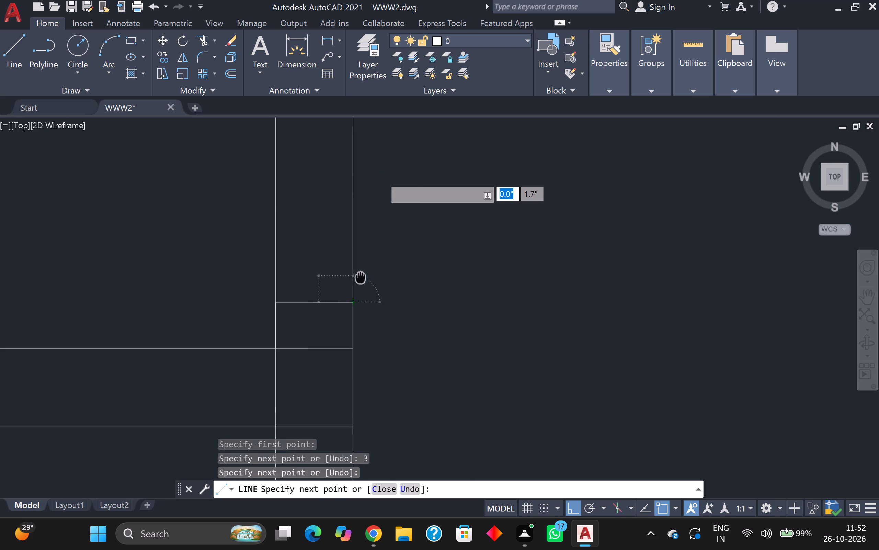
middle_drag(361, 280, 359, 281)
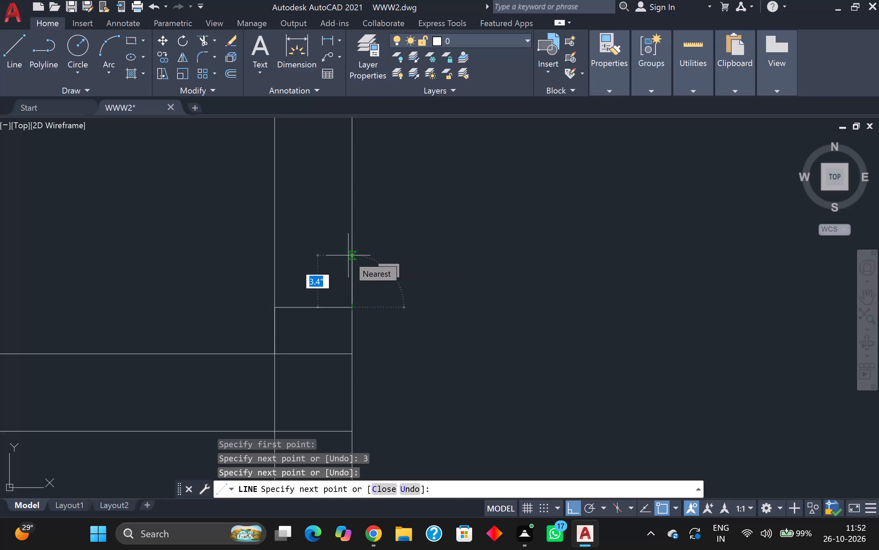
text(2'5)
key(Return)
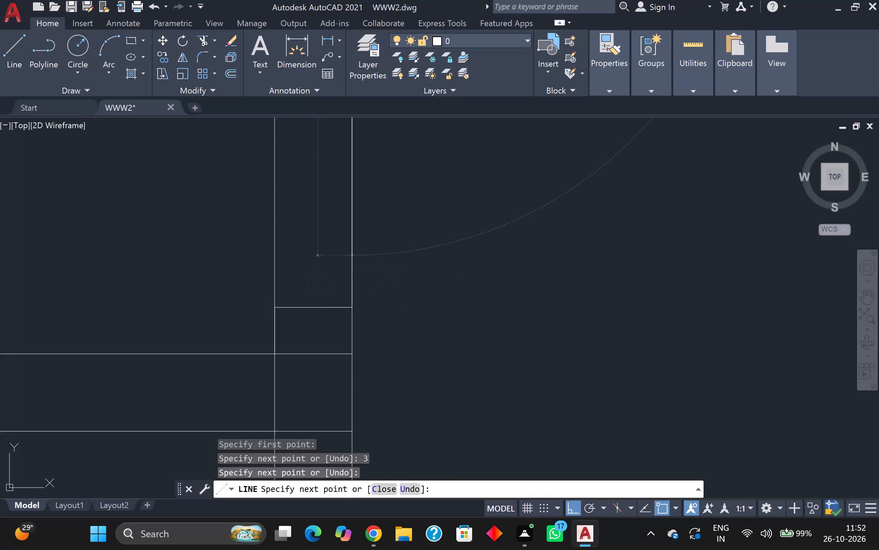
scroll(322, 340, down, 3)
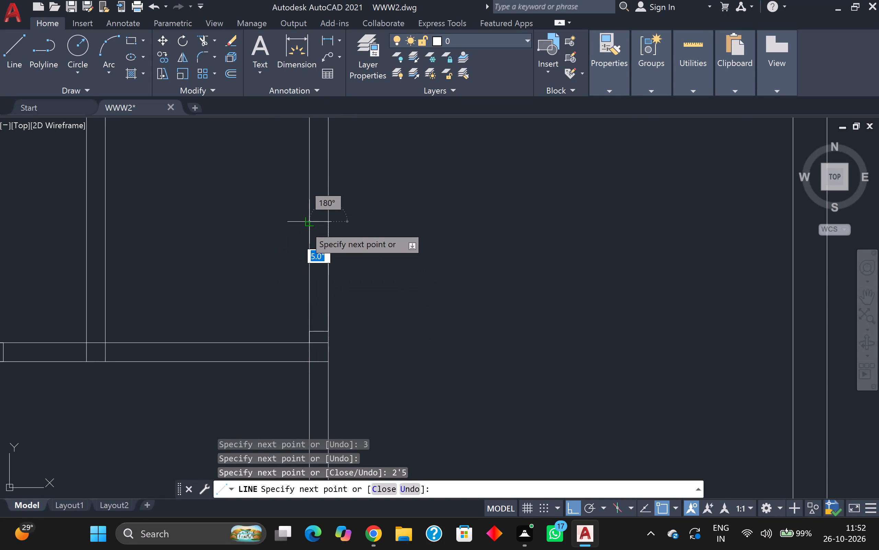
drag(308, 222, 311, 222)
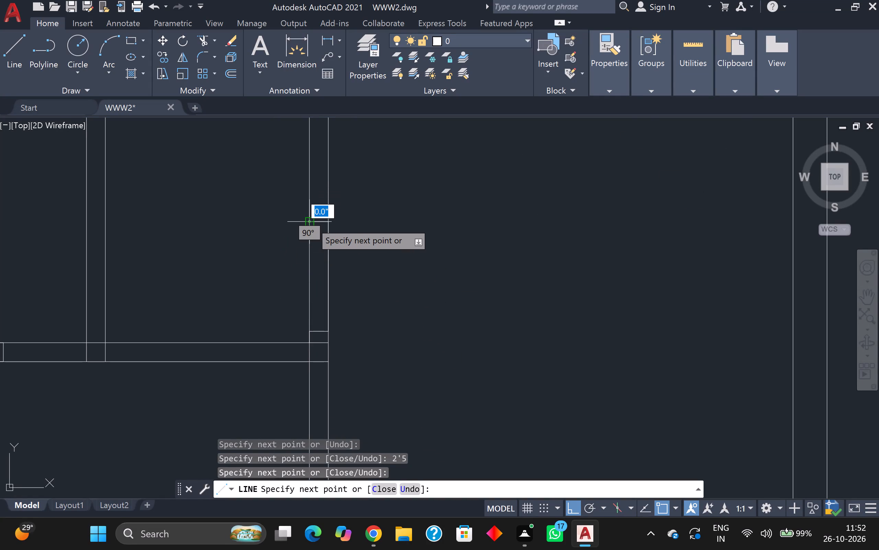
key(Escape)
Trim the wall lines inside both 2'5" door openings of the small north rooms.
scroll(310, 223, down, 2)
middle_drag(335, 243, 483, 220)
scroll(482, 221, down, 1)
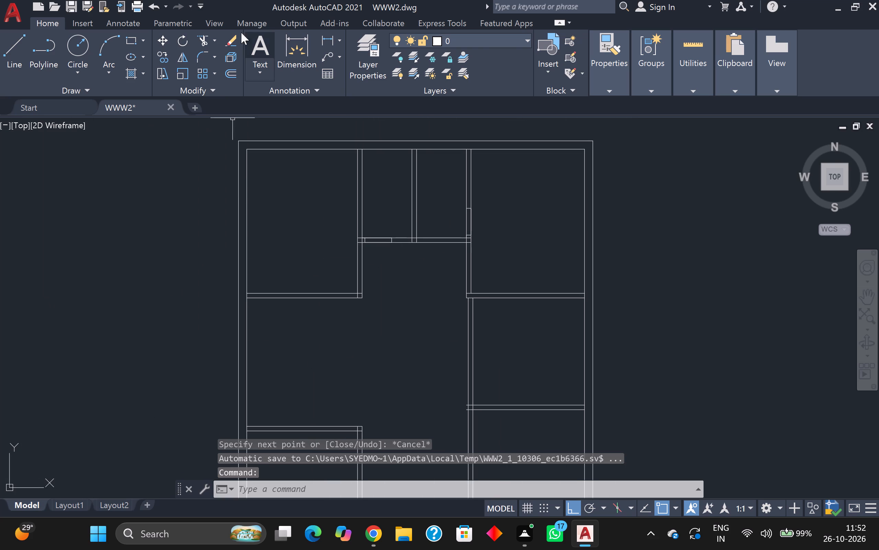
click(207, 41)
click(373, 251)
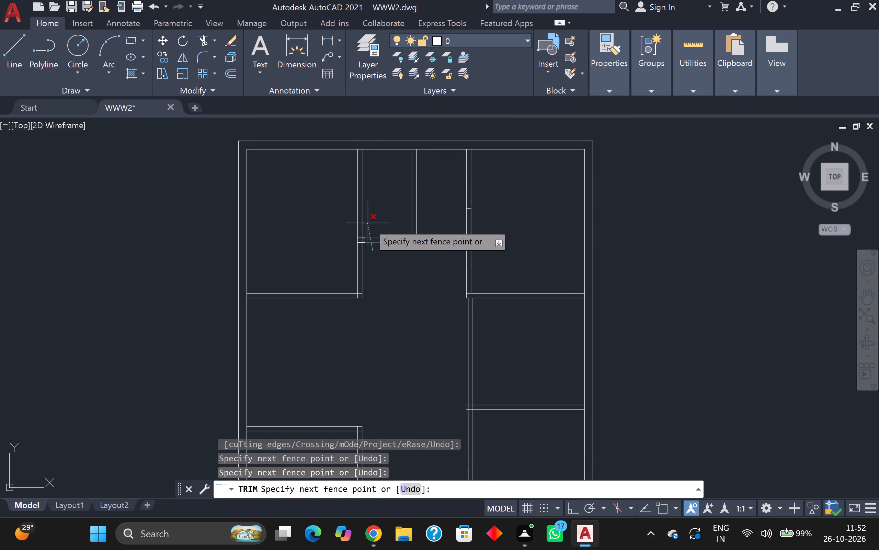
click(376, 221)
click(458, 224)
click(494, 217)
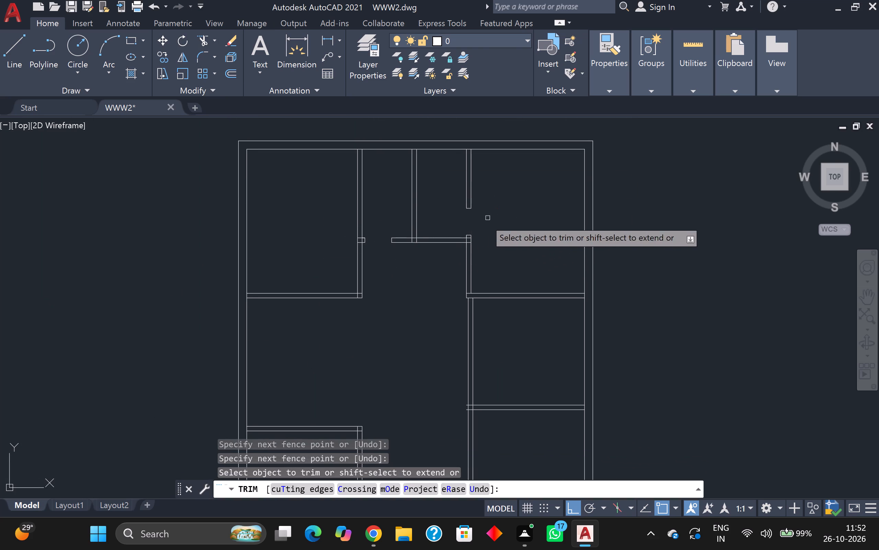
Trim the bottom partition's north line where it crosses the small rooms' east partition, just below the door opening.
scroll(462, 233, up, 7)
drag(537, 298, 546, 296)
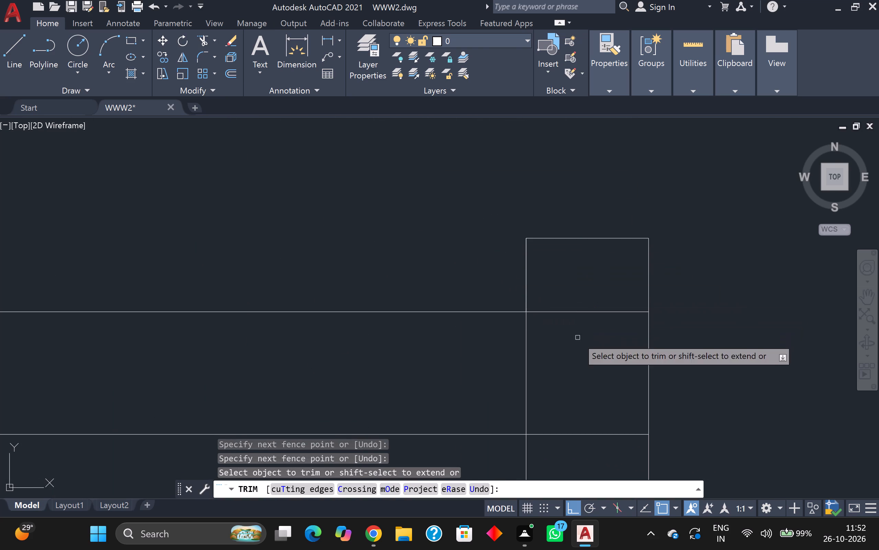
click(578, 338)
click(566, 303)
Trim the overlapping wall lines where the divider between the two small north rooms meets their bottom partition.
scroll(560, 299, down, 2)
scroll(116, 382, down, 2)
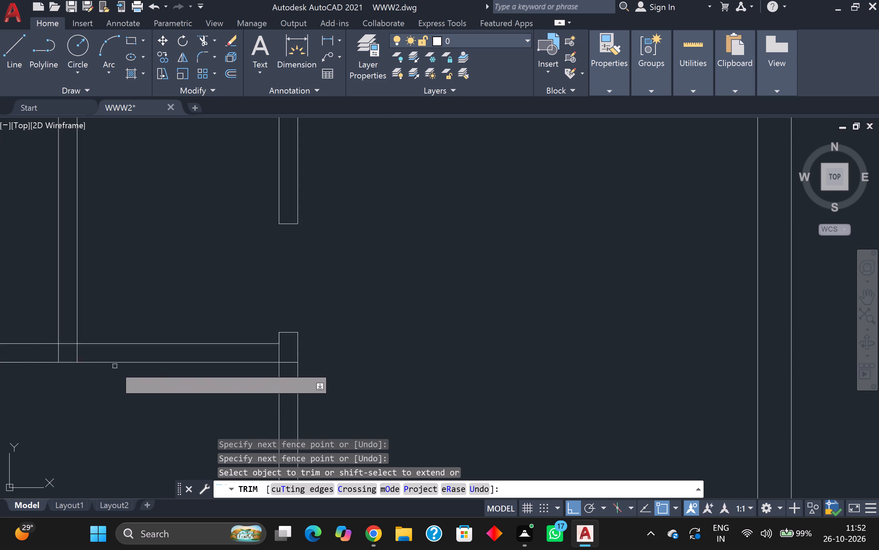
scroll(114, 368, down, 1)
middle_drag(113, 371, 197, 361)
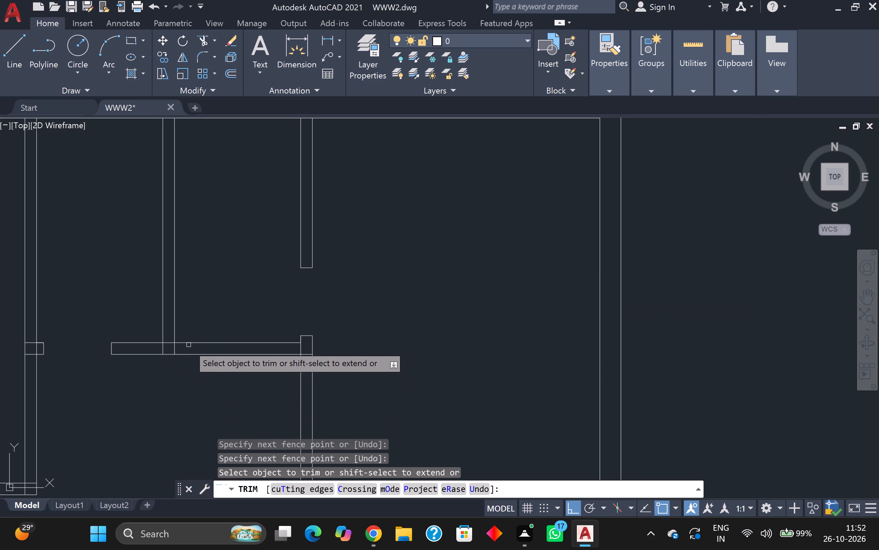
middle_drag(193, 321, 256, 274)
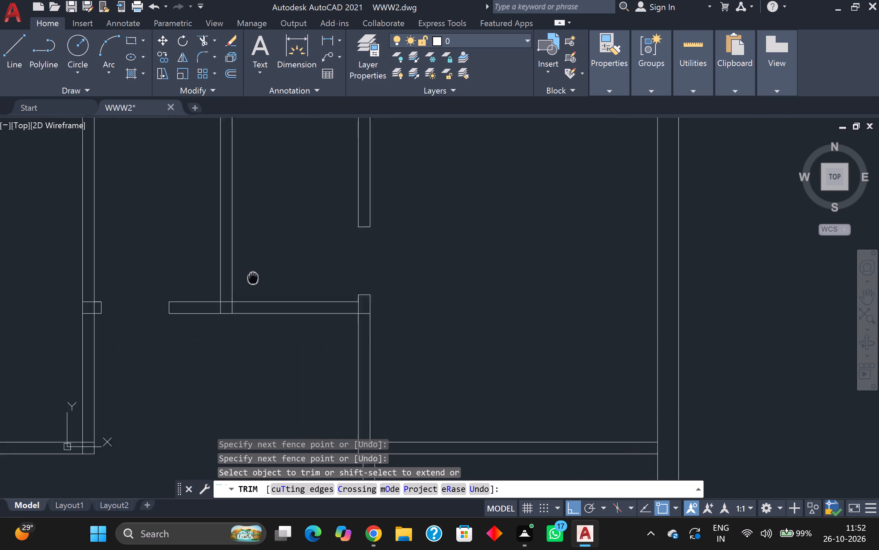
middle_drag(256, 274, 274, 264)
scroll(220, 298, up, 2)
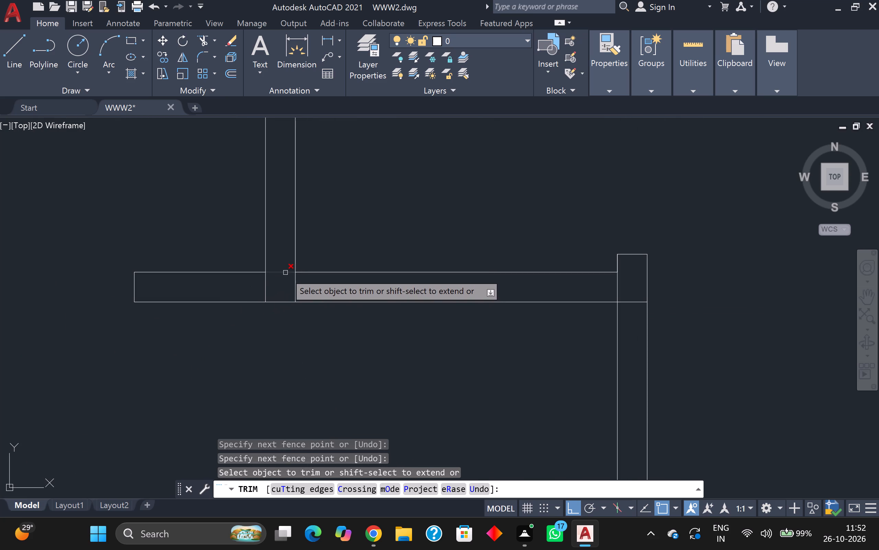
click(285, 273)
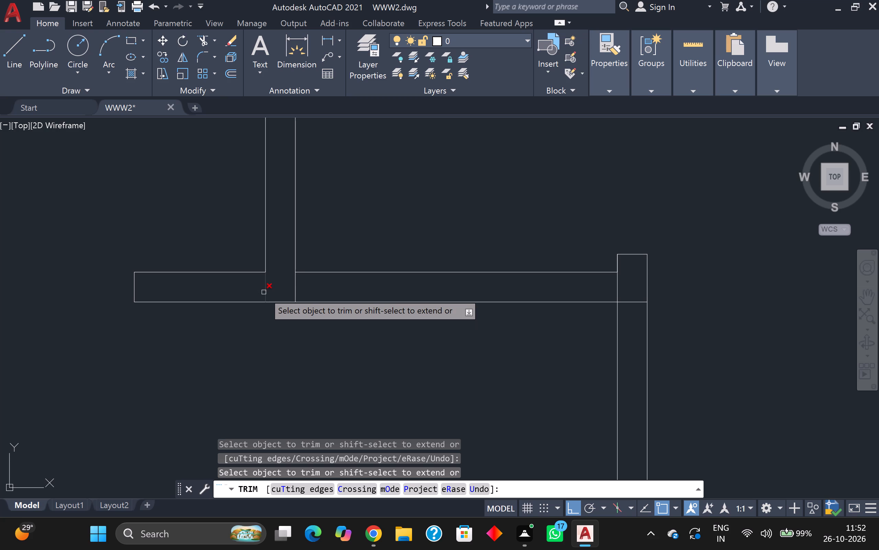
click(264, 292)
click(298, 290)
scroll(241, 335, down, 2)
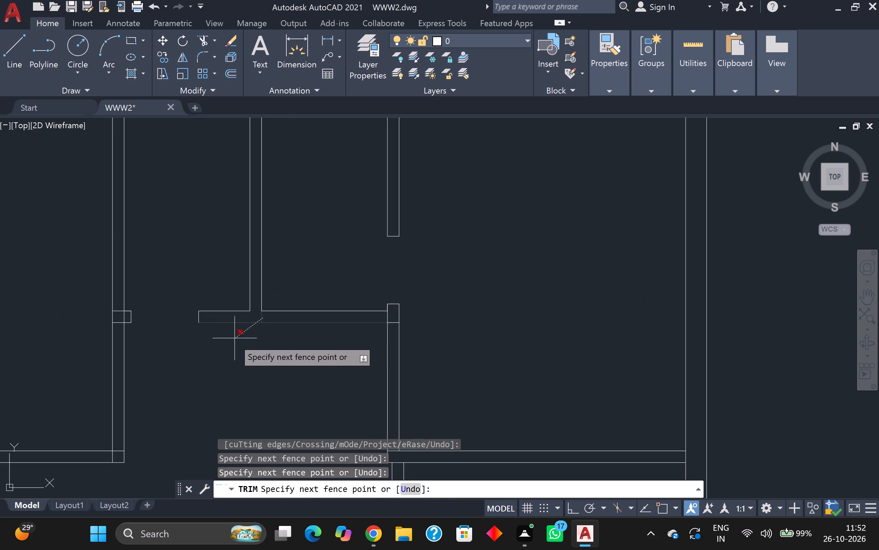
scroll(256, 309, up, 2)
click(255, 328)
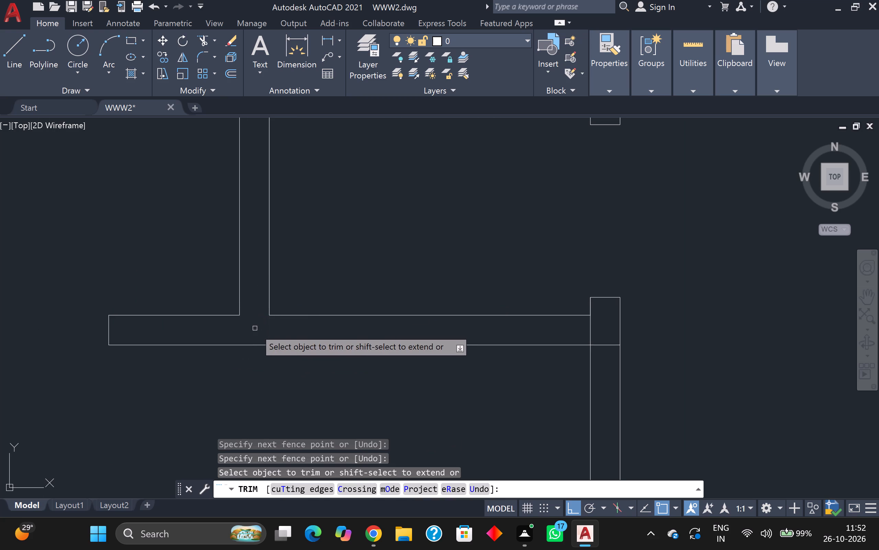
Trim the overlapping lines where the short jamb stub meets the west small north room's west partition.
scroll(252, 330, down, 3)
middle_drag(199, 378, 216, 382)
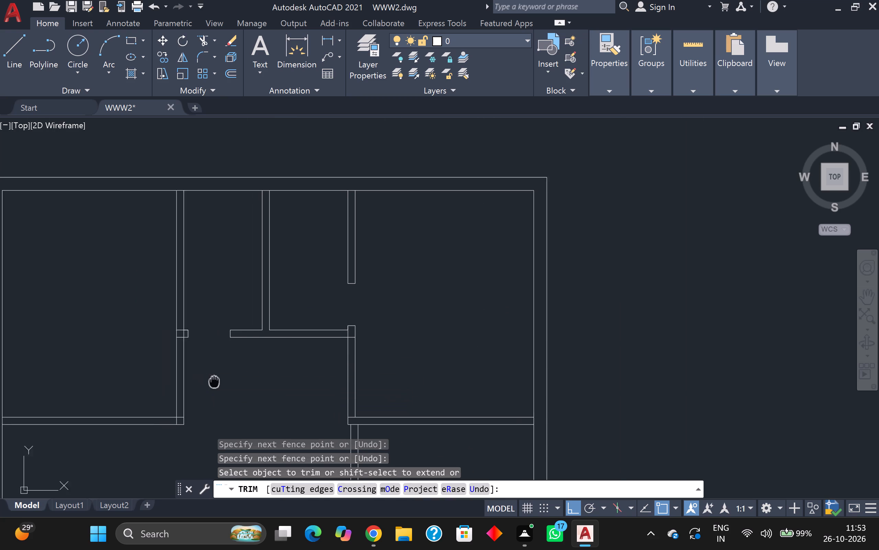
middle_drag(216, 382, 260, 401)
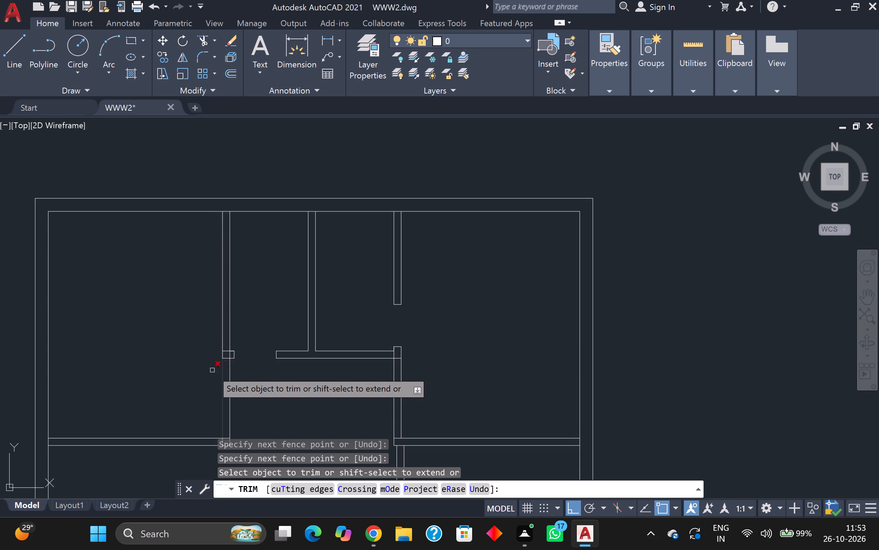
scroll(226, 364, up, 3)
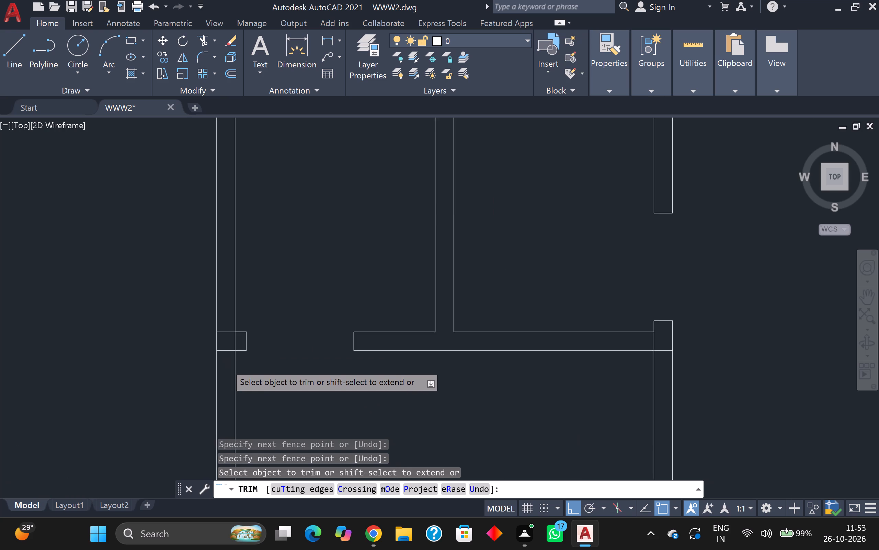
scroll(226, 364, up, 2)
click(237, 315)
click(242, 212)
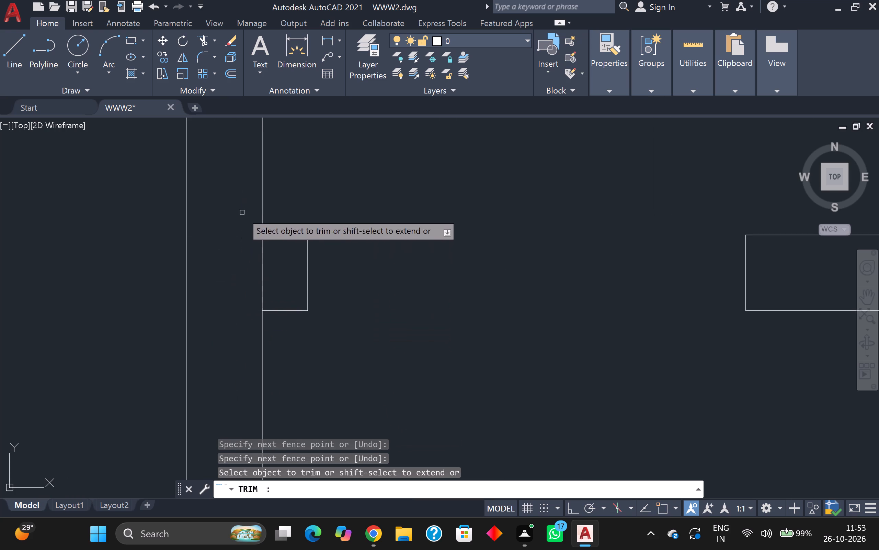
click(248, 276)
click(270, 276)
scroll(267, 281, down, 3)
scroll(298, 291, down, 2)
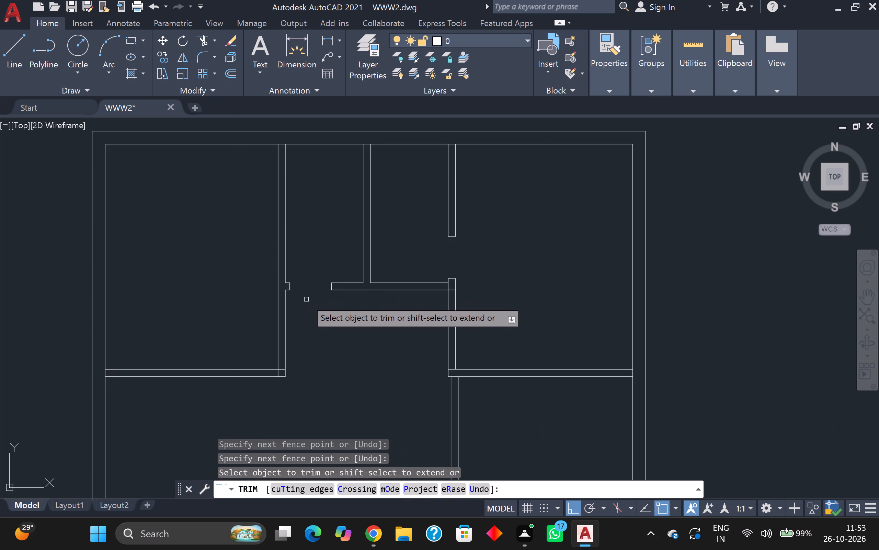
Examine the hall's east-side partition junctions around the middle east room, and leave the Trim command.
middle_drag(307, 303, 279, 231)
scroll(275, 290, down, 1)
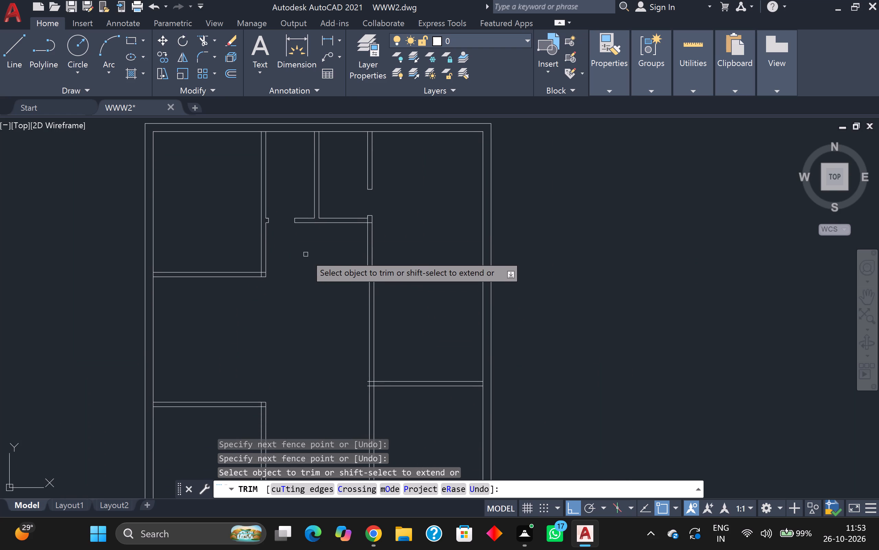
scroll(352, 276, up, 2)
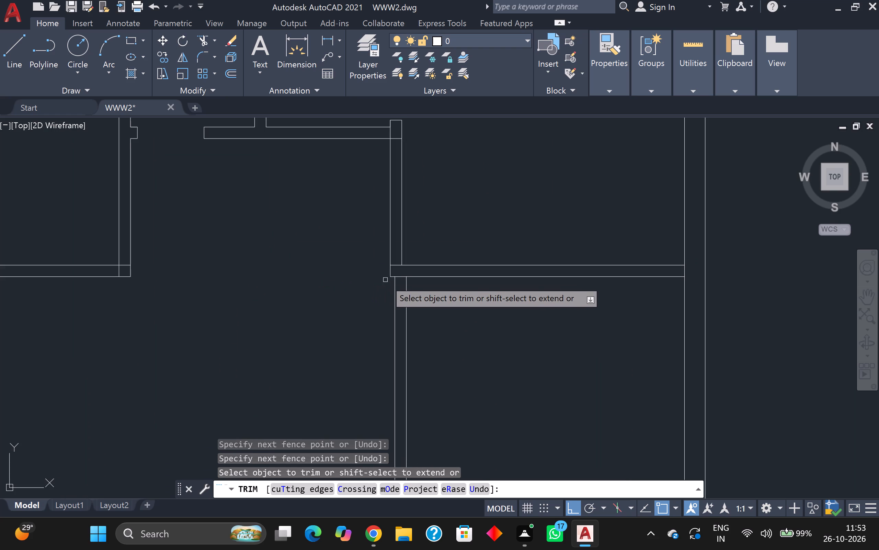
scroll(388, 281, up, 2)
scroll(389, 280, down, 5)
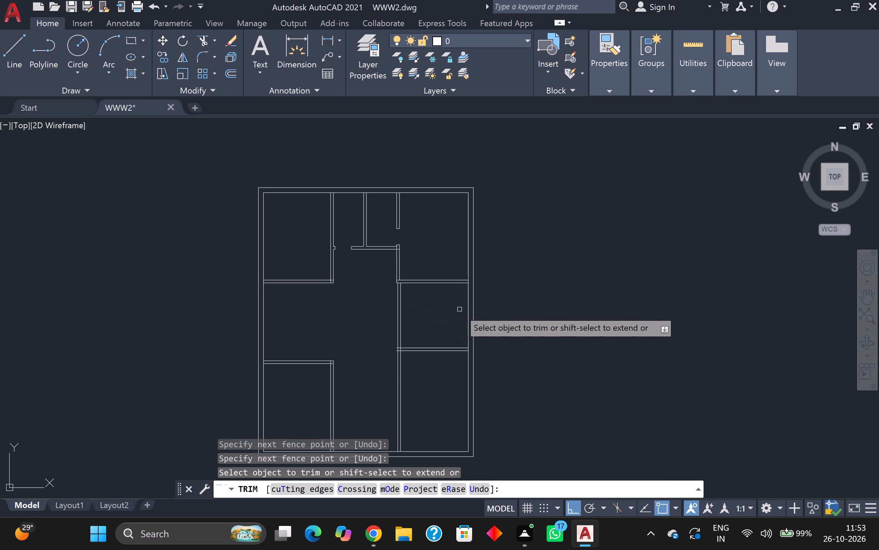
scroll(420, 298, up, 4)
scroll(427, 286, down, 1)
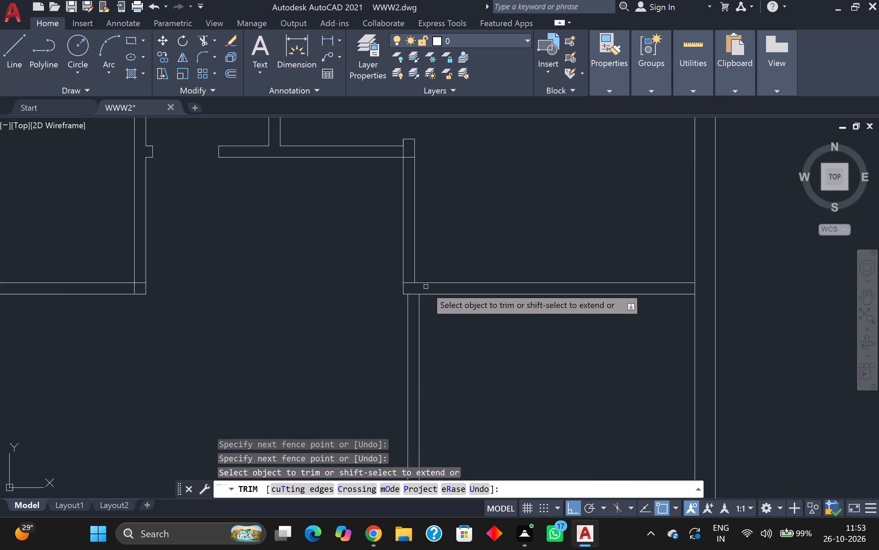
scroll(424, 288, down, 1)
middle_drag(454, 315, 451, 296)
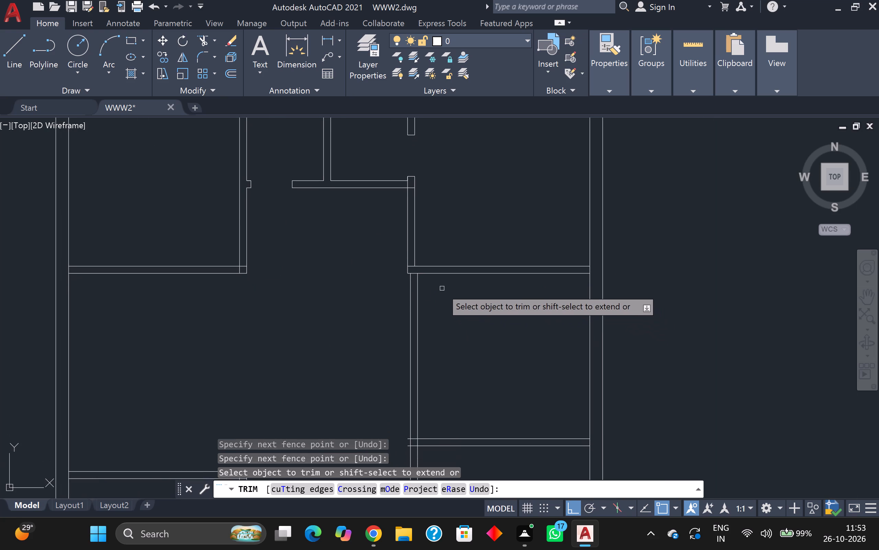
scroll(440, 287, up, 1)
scroll(439, 287, down, 2)
key(Escape)
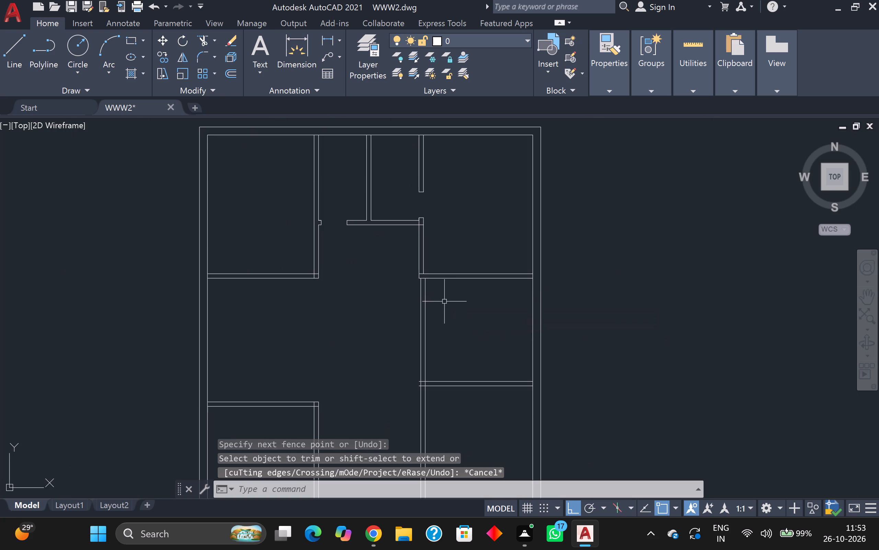
From the junction of the hall's east partition and the middle east room's south partition, draw a line 3" north and 5" across the wall.
key(l)
key(Return)
scroll(408, 376, up, 2)
scroll(446, 402, up, 2)
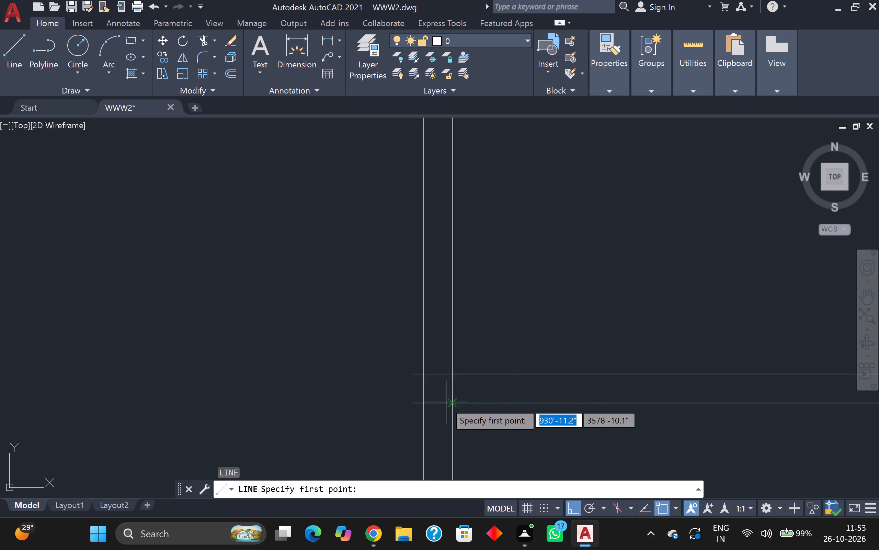
click(423, 377)
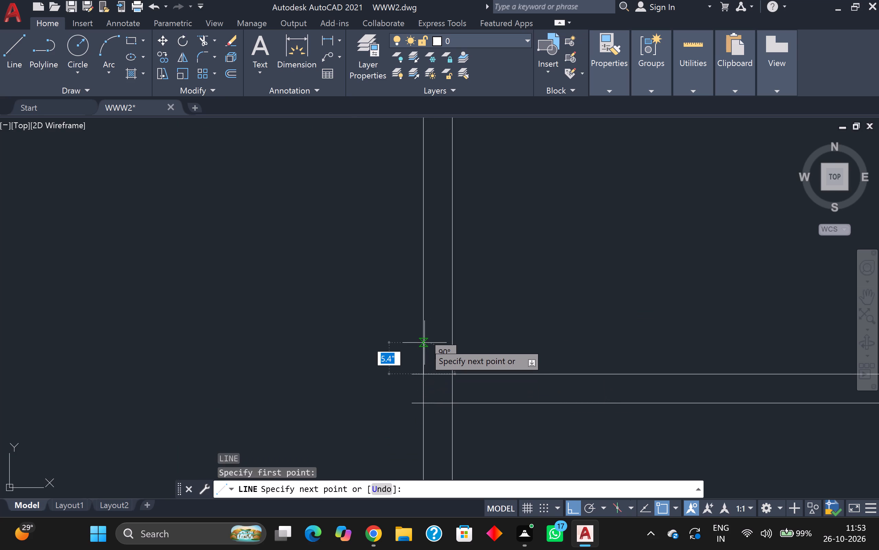
key(3)
key(Return)
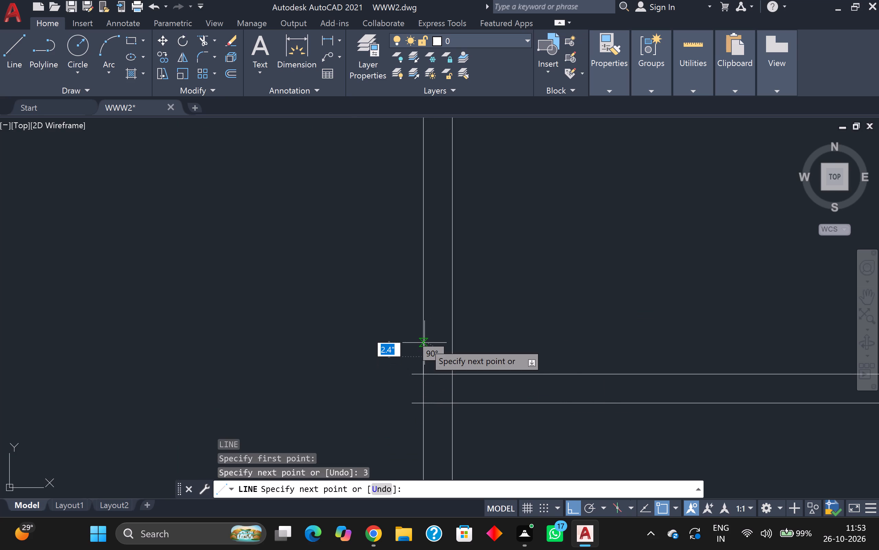
scroll(480, 348, up, 2)
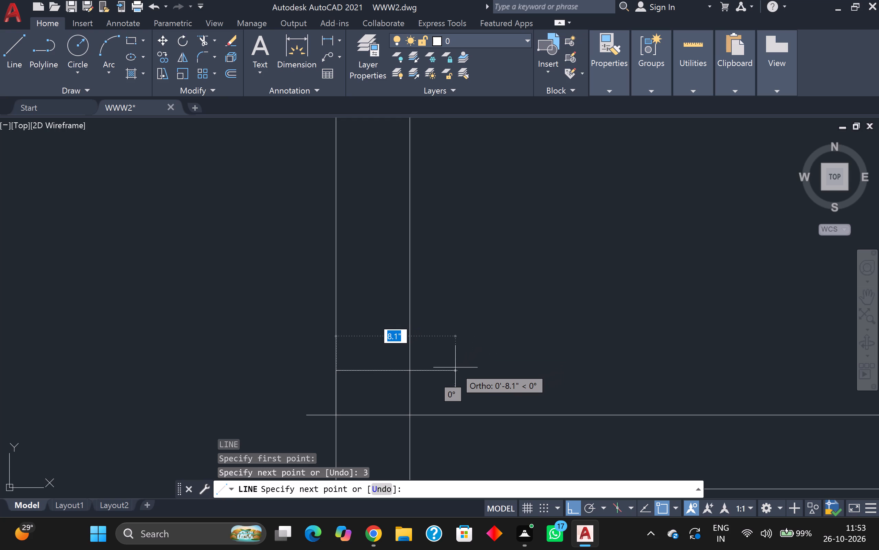
key(5)
key(Return)
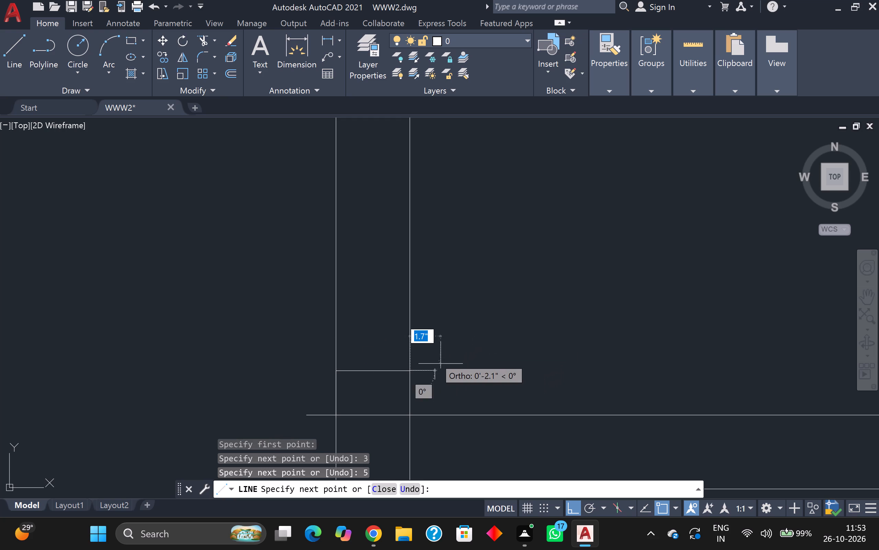
Continue the line 3' north along the hall's east partition and back across the wall to mark the middle east room's door opening.
key(3)
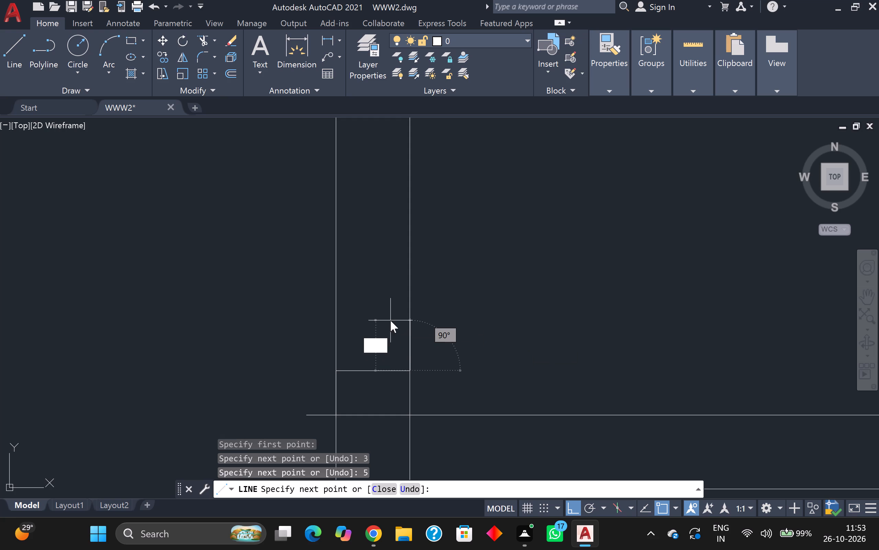
key(apostrophe)
key(Return)
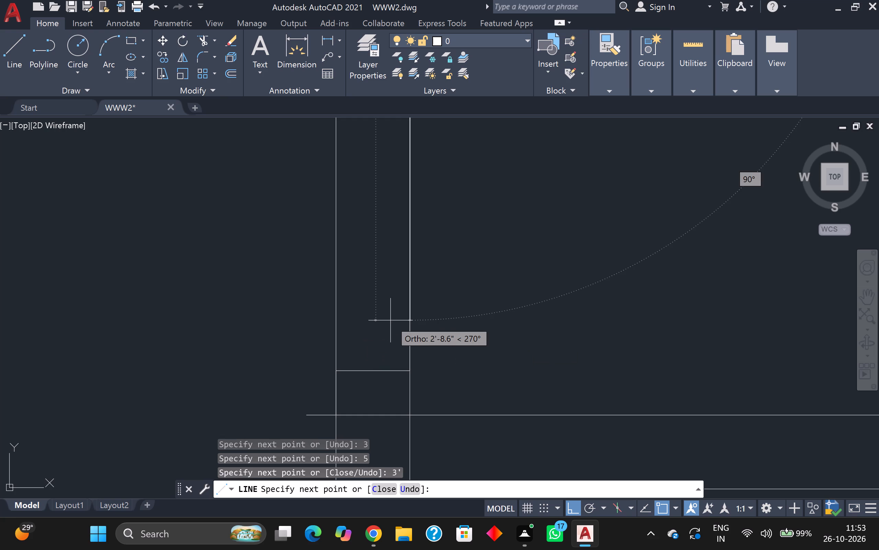
scroll(390, 320, down, 2)
middle_drag(379, 315, 368, 486)
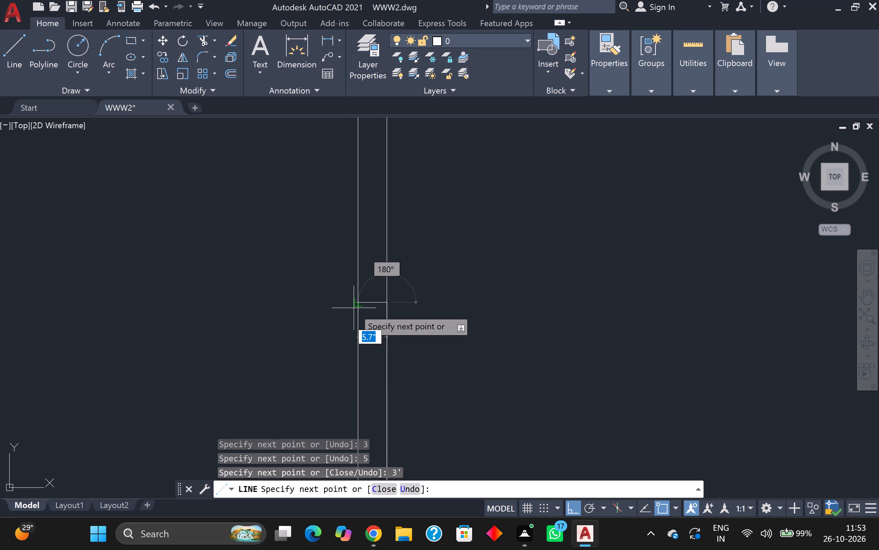
scroll(353, 303, up, 1)
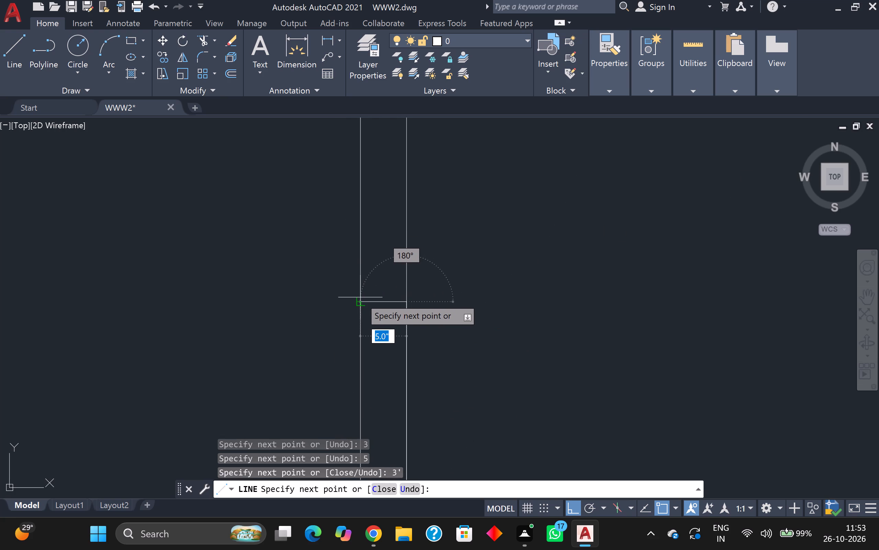
click(359, 298)
scroll(359, 299, down, 1)
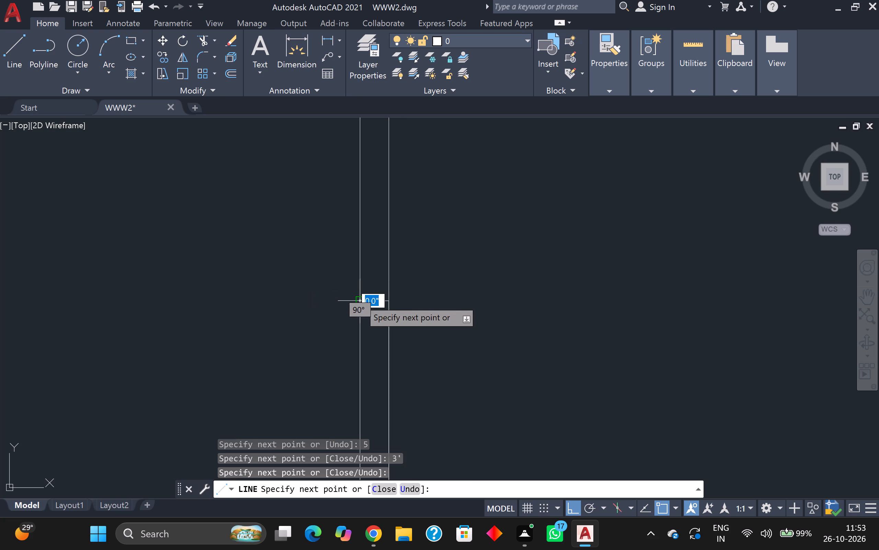
scroll(359, 299, down, 1)
middle_drag(359, 298, 408, 167)
scroll(362, 298, up, 1)
scroll(408, 173, down, 3)
scroll(404, 211, up, 3)
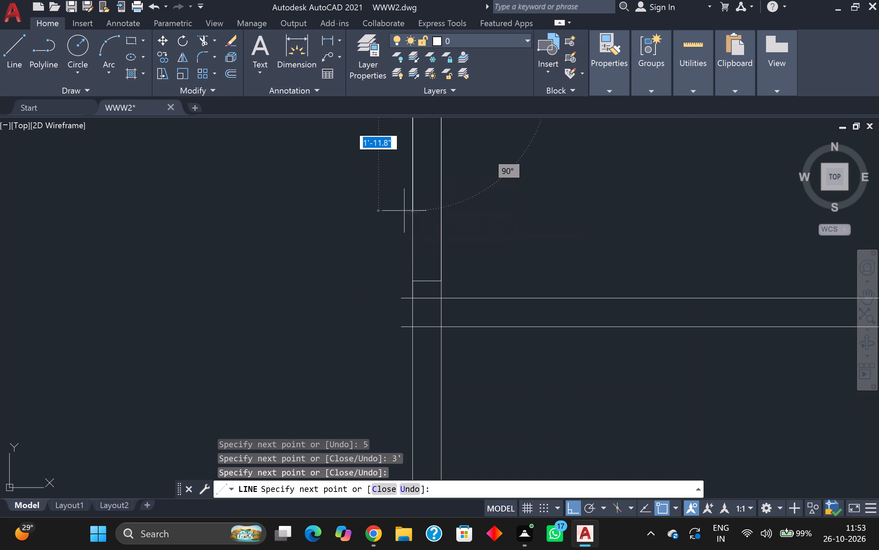
key(Escape)
scroll(407, 221, down, 2)
scroll(447, 225, down, 1)
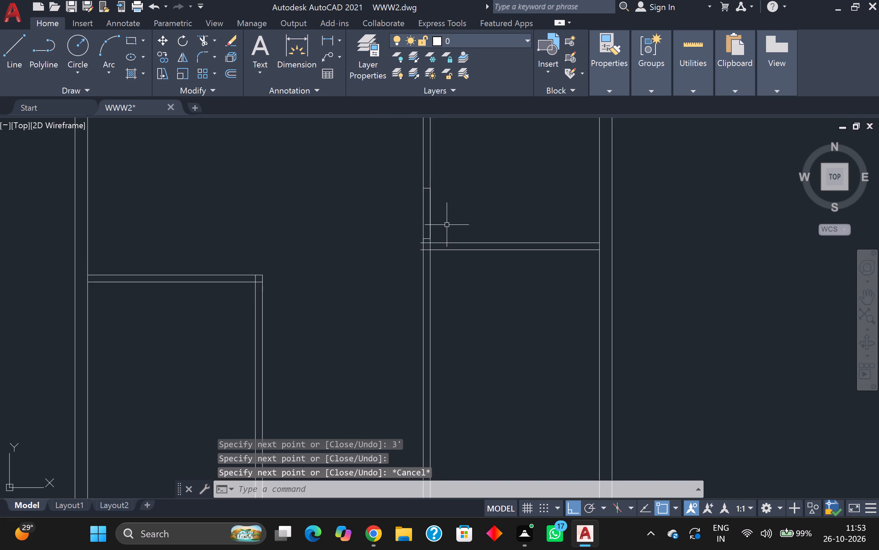
From the south side of the same junction, draw a line 3" south and across the hall's east partition as a jamb.
middle_drag(450, 225, 443, 148)
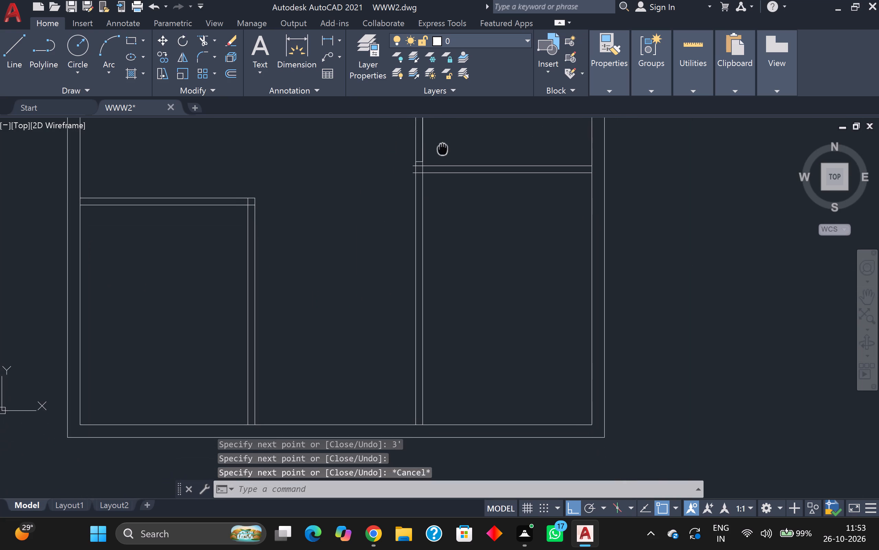
scroll(437, 148, down, 3)
middle_drag(406, 173, 412, 236)
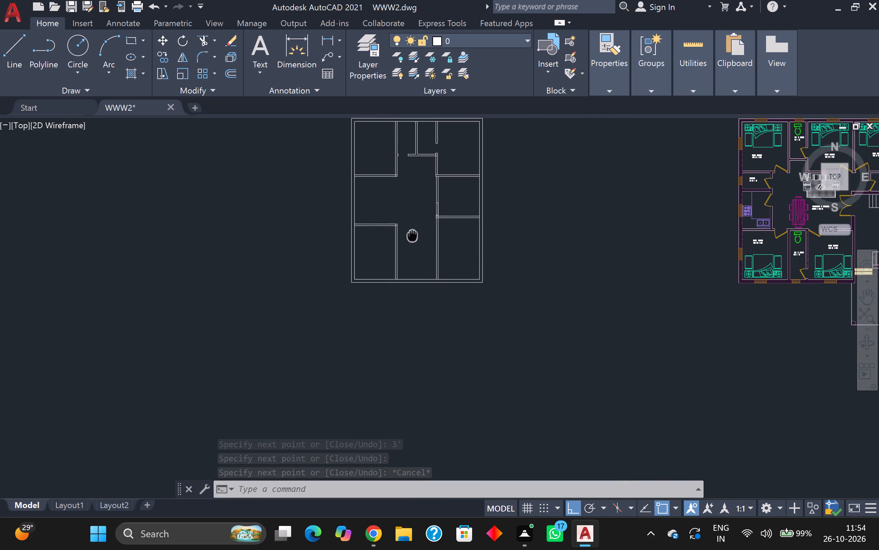
middle_drag(412, 236, 412, 236)
middle_drag(411, 236, 407, 220)
scroll(422, 213, up, 2)
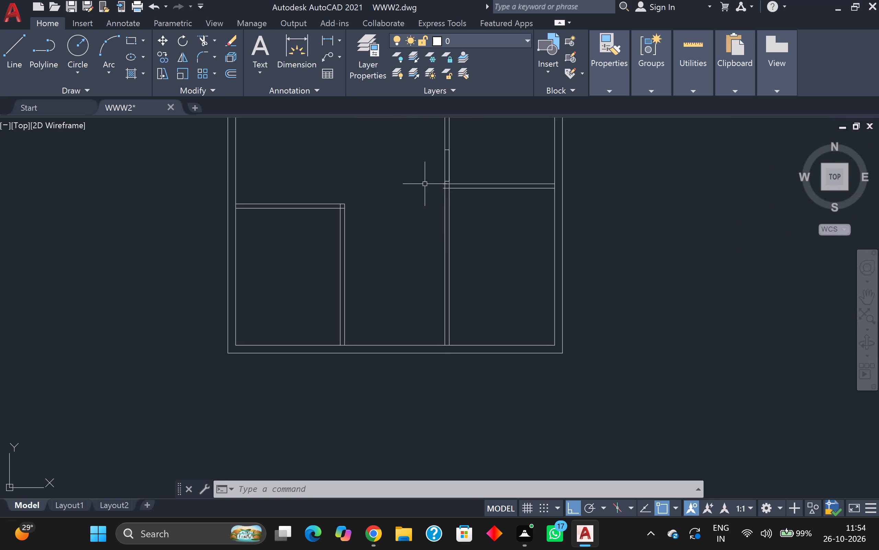
key(l)
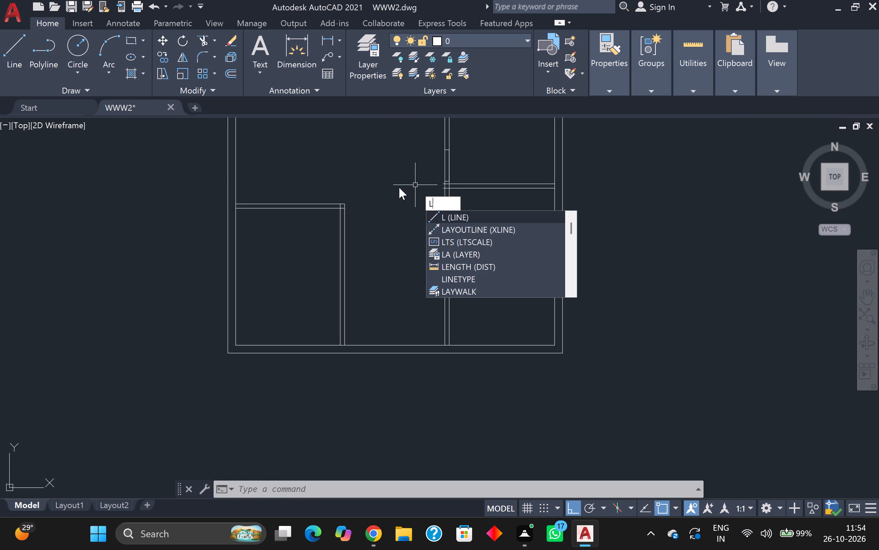
key(Return)
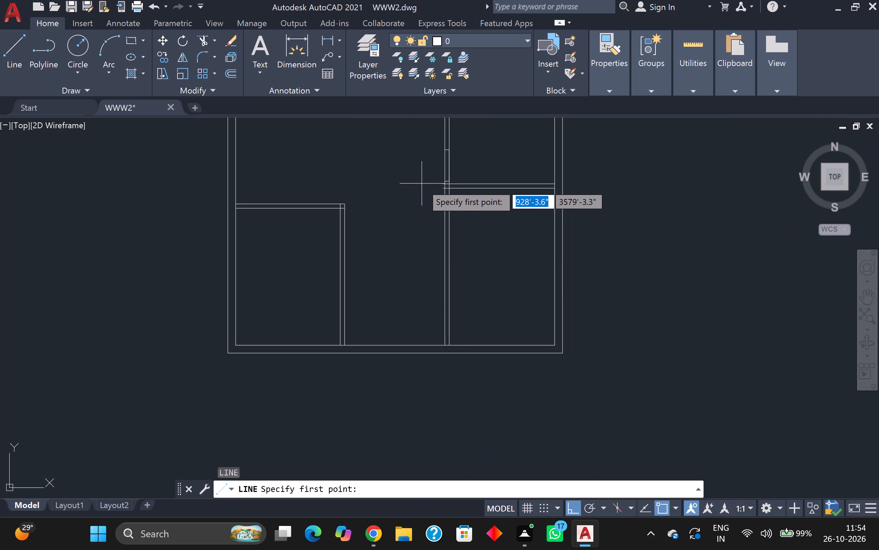
scroll(449, 190, up, 1)
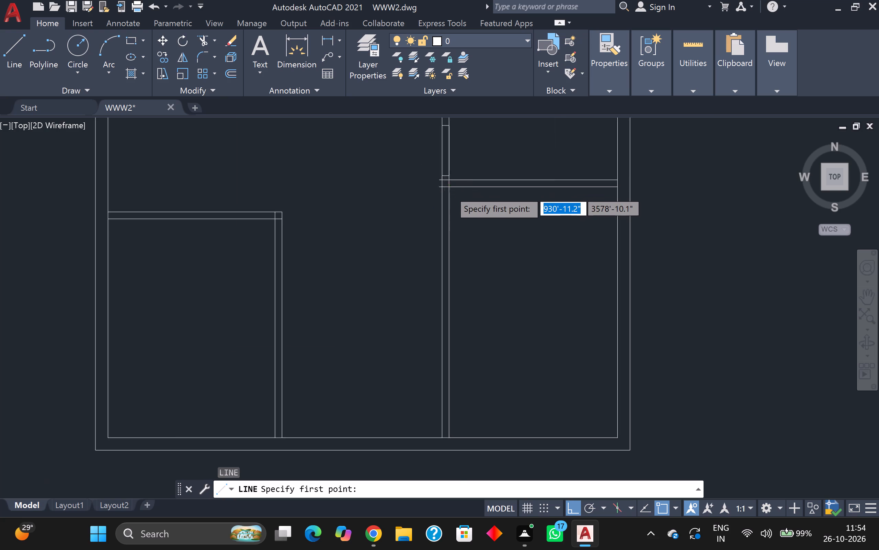
scroll(449, 190, up, 3)
click(434, 176)
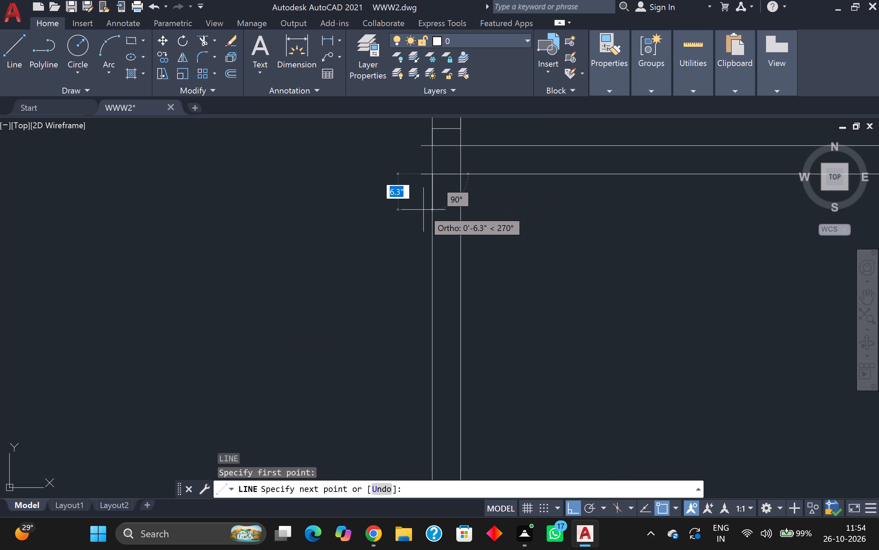
key(3)
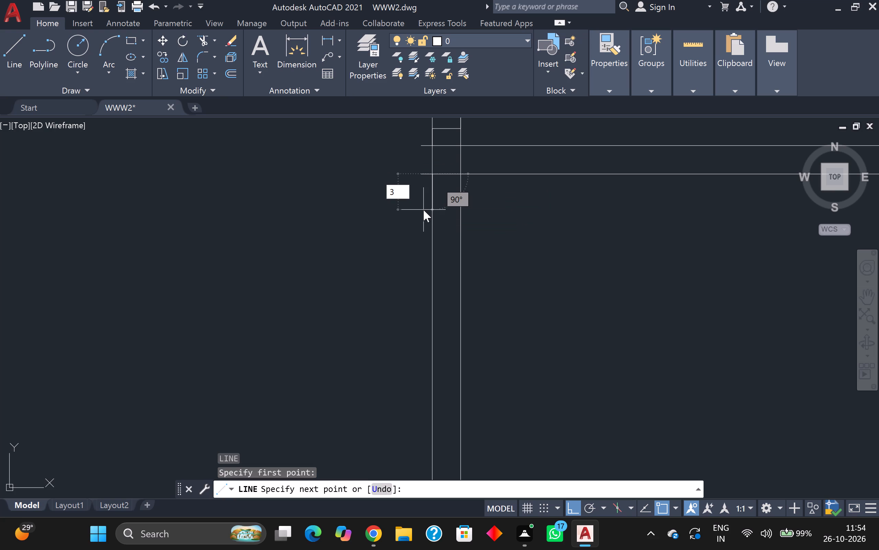
key(Return)
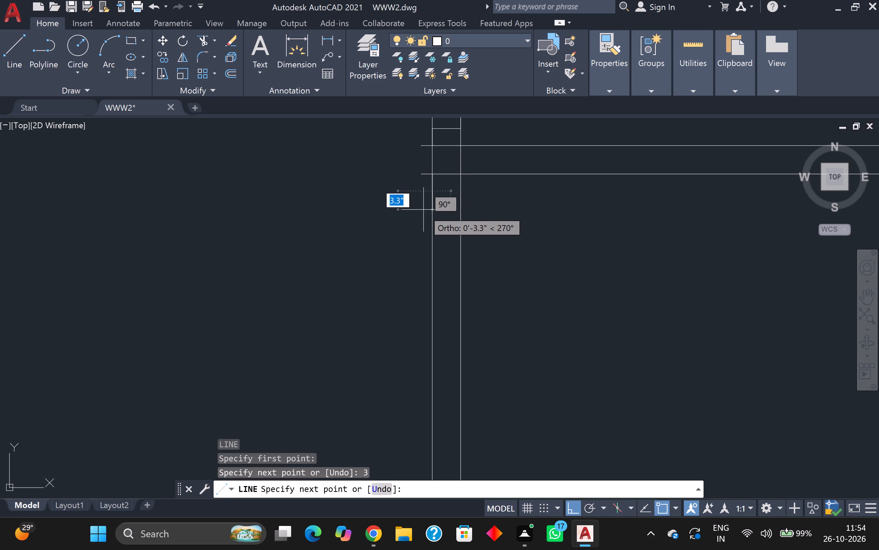
scroll(498, 202, up, 1)
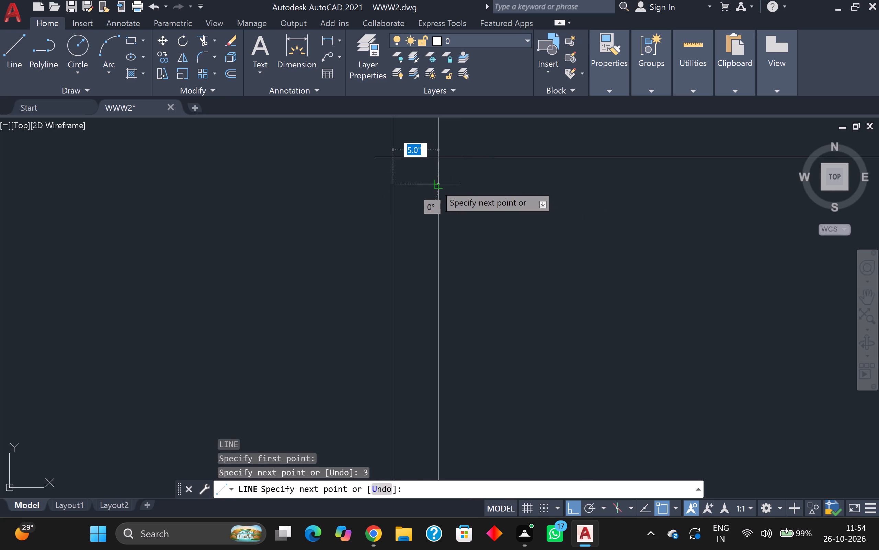
click(435, 184)
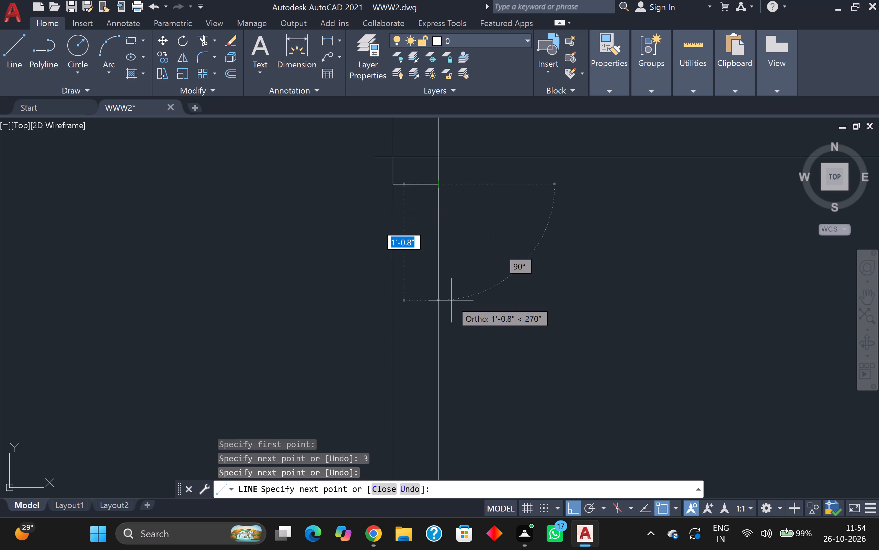
Continue the line 5' south along the partition and back across the wall to mark the southeast room's opening.
text(5')
key(Return)
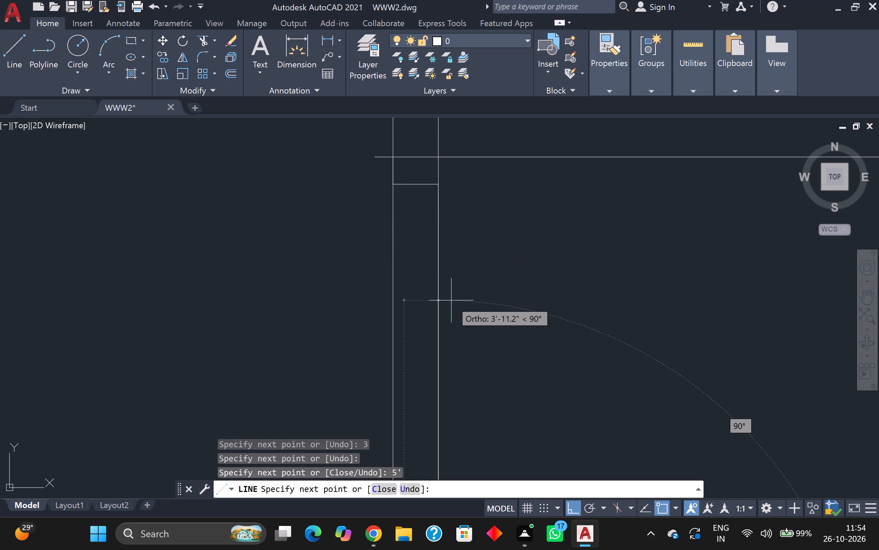
scroll(457, 298, down, 2)
middle_drag(469, 298, 481, 259)
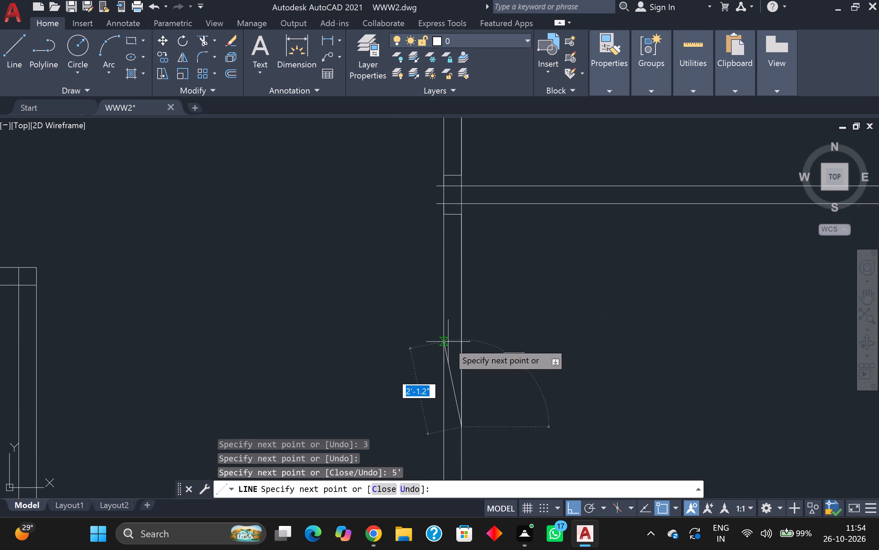
scroll(408, 407, down, 2)
middle_drag(412, 389, 449, 285)
scroll(450, 298, up, 3)
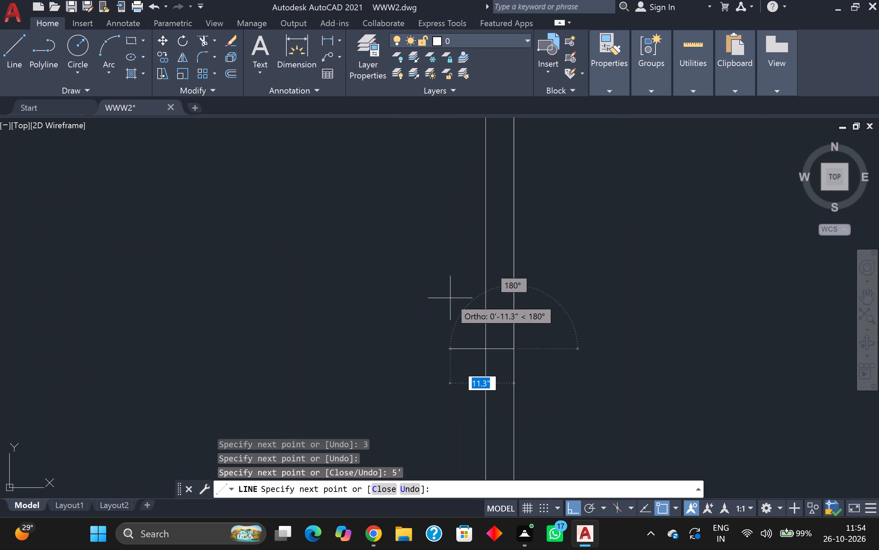
click(482, 348)
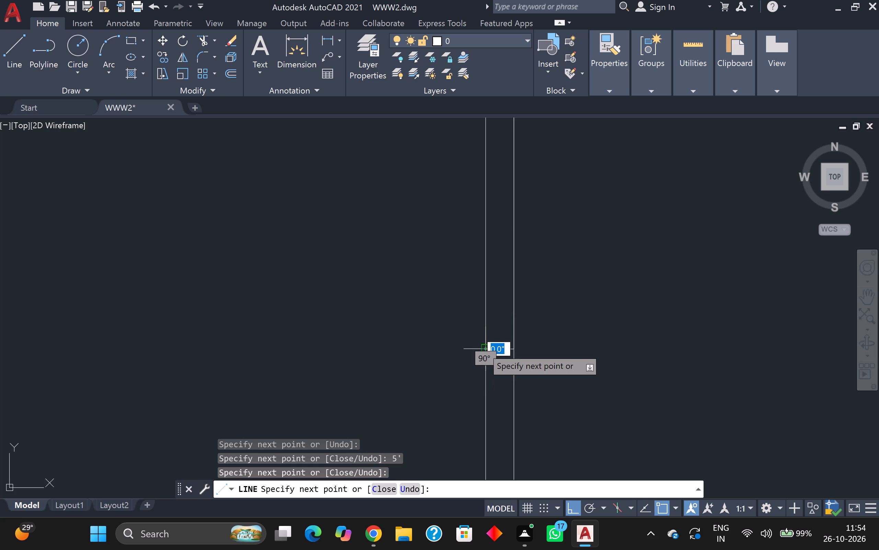
key(grave)
key(Escape)
scroll(479, 345, down, 2)
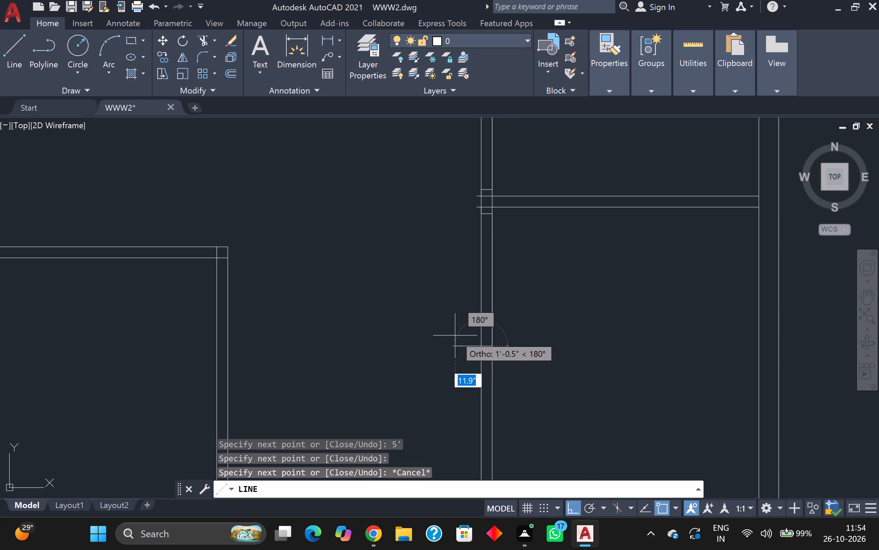
key(Escape)
scroll(456, 335, down, 2)
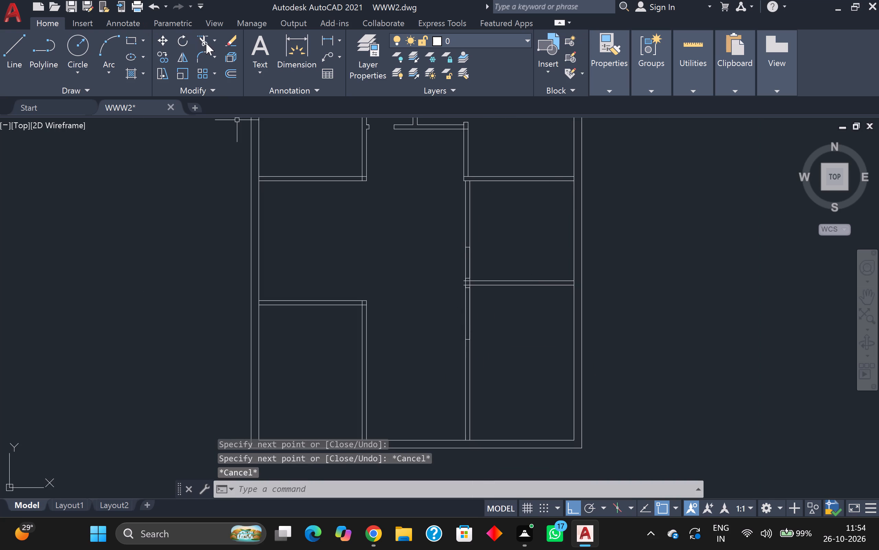
Trim the two line ends of the middle east room's south partition that project into the hall.
click(206, 43)
scroll(524, 305, up, 3)
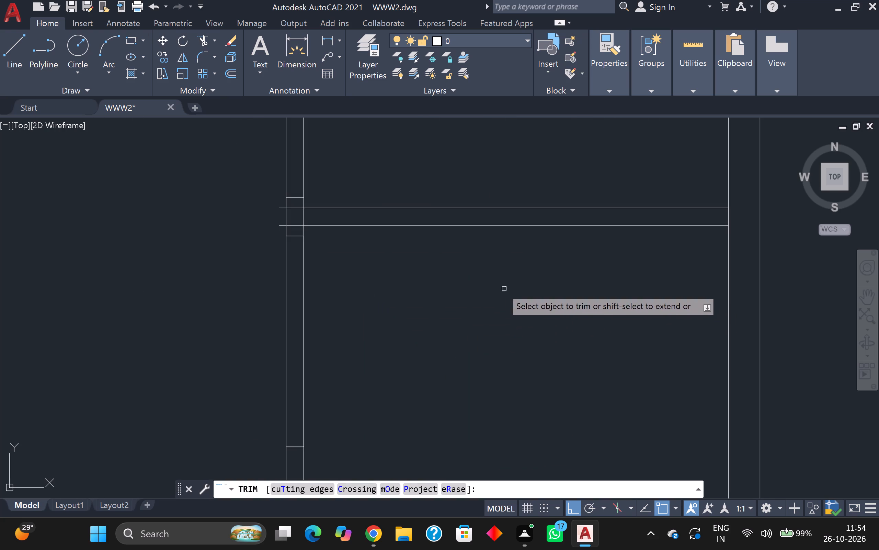
scroll(332, 245, up, 2)
click(211, 198)
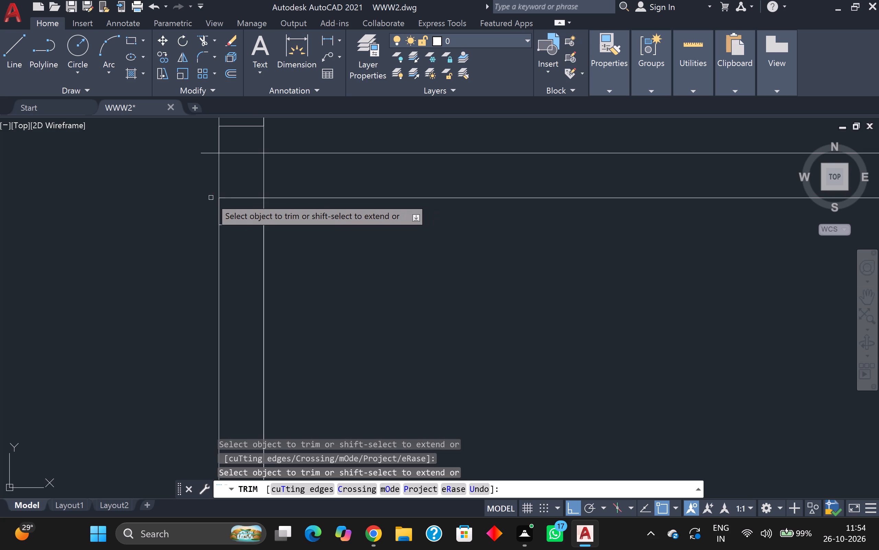
click(213, 153)
Trim both wall lines between the jambs to cut the 5' opening into the southeast room.
scroll(252, 253, down, 2)
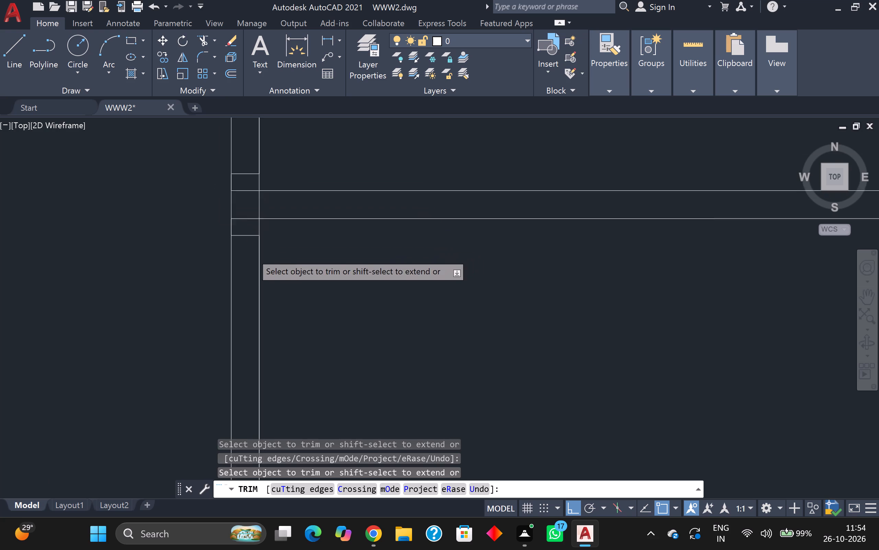
click(306, 349)
scroll(204, 334, down, 3)
middle_drag(204, 334, 293, 317)
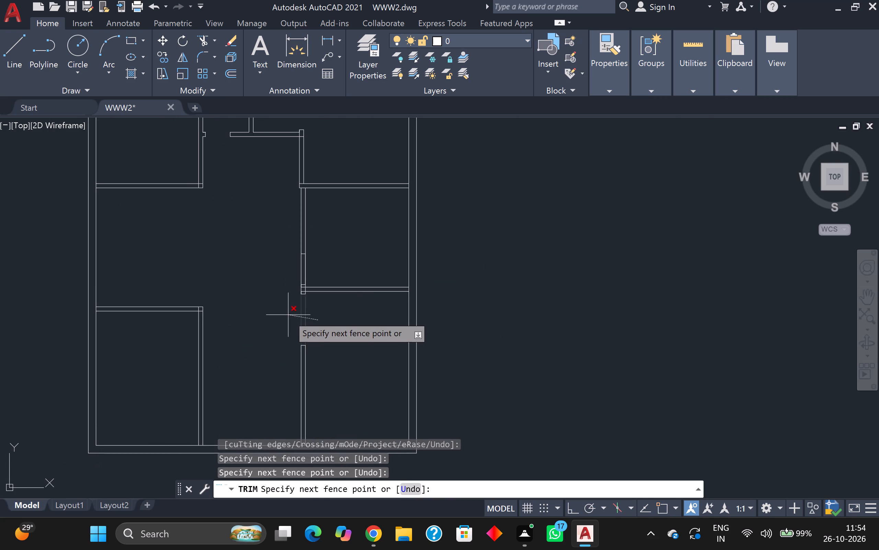
click(288, 315)
Trim the leftover line segments inside the junction of the hall's east partition and the middle east room's south partition.
scroll(285, 265, up, 2)
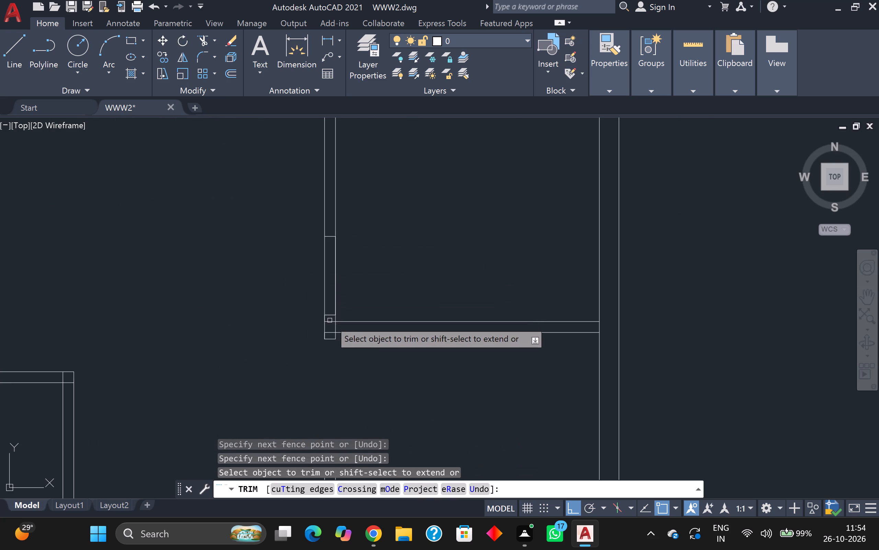
scroll(345, 326, up, 3)
drag(322, 338, 319, 338)
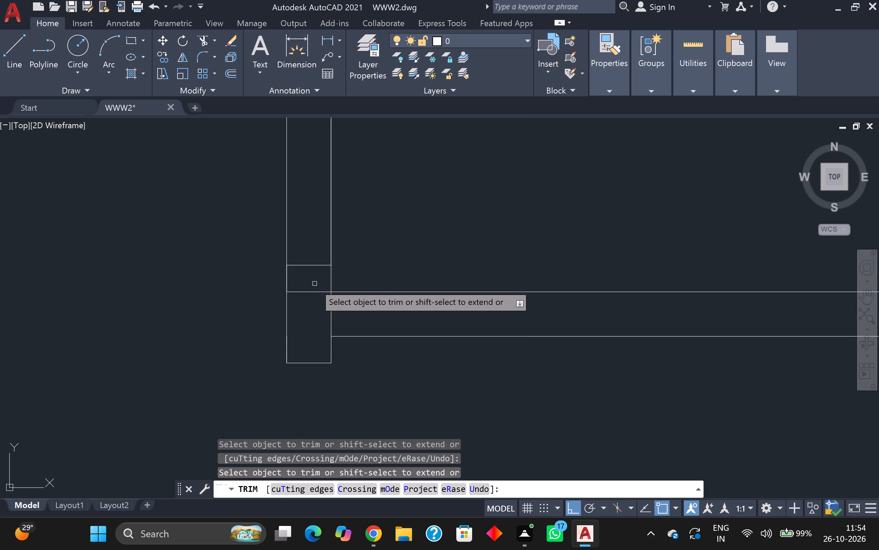
scroll(303, 311, down, 2)
scroll(311, 285, up, 2)
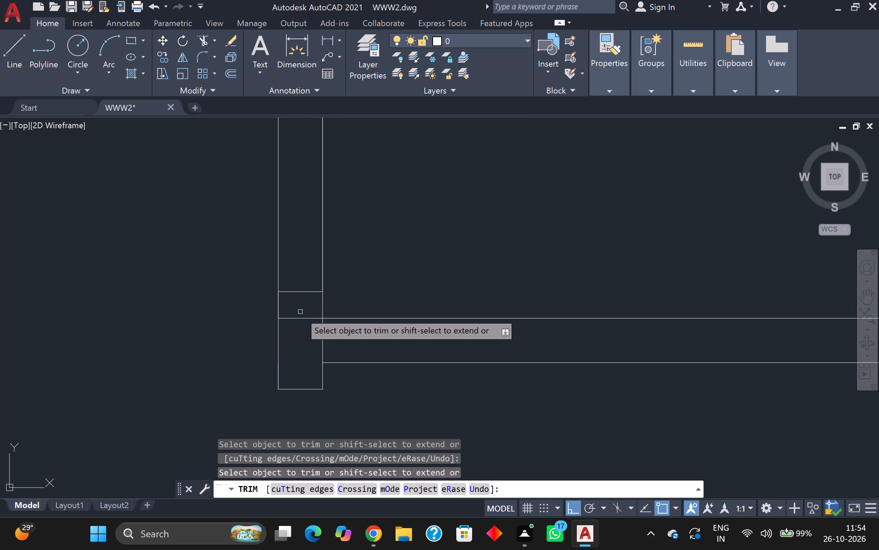
click(301, 317)
click(321, 340)
Trim both lines of the hall's east partition between the jambs north of that junction to open the middle east room.
scroll(324, 340, down, 3)
click(352, 285)
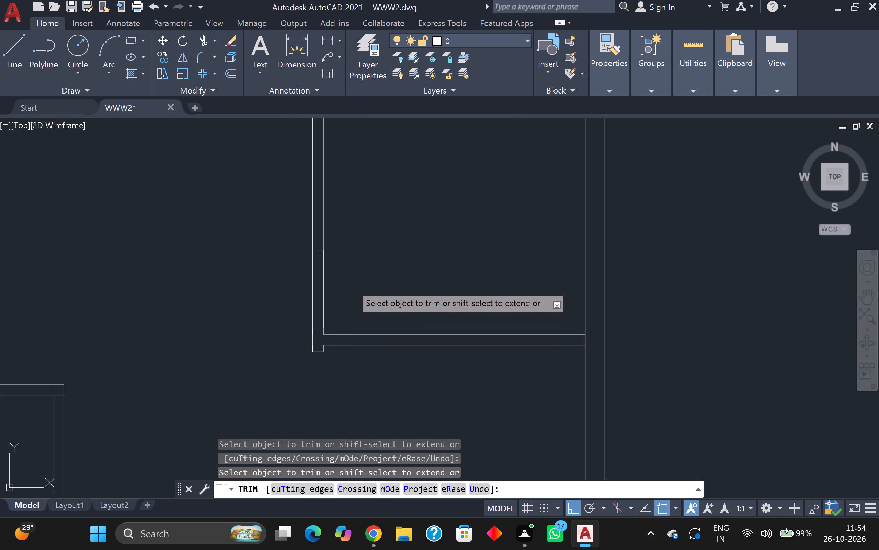
click(290, 281)
scroll(290, 281, down, 2)
middle_drag(318, 326, 350, 267)
middle_drag(298, 288, 351, 266)
key(Escape)
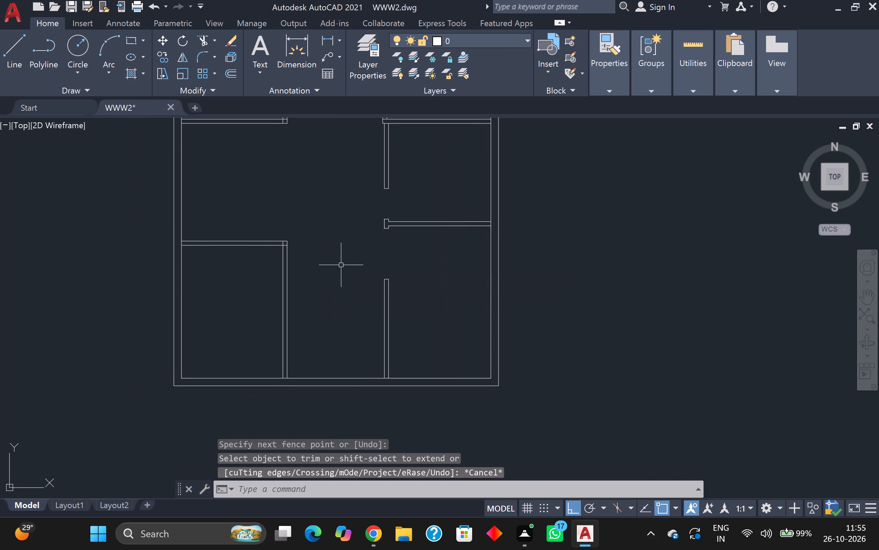
From the southwest room's northeast inner corner, draw a line 3" south and across its east partition as a jamb.
key(l)
key(Return)
scroll(292, 262, up, 3)
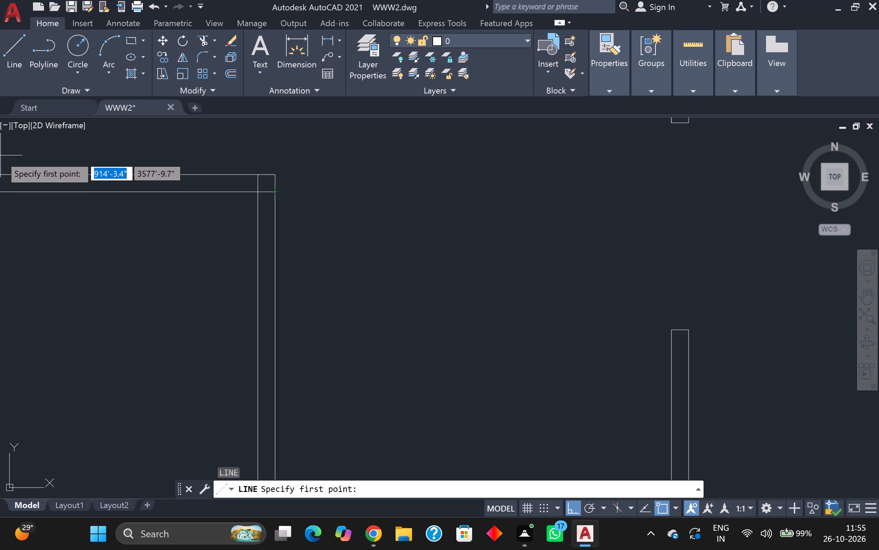
scroll(0, 77, down, 2)
scroll(98, 137, down, 2)
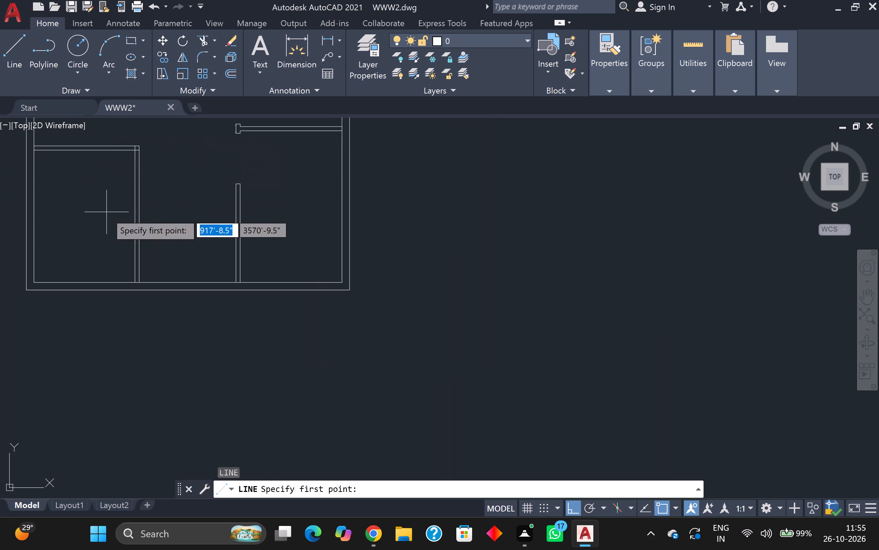
middle_drag(106, 212, 202, 307)
scroll(227, 265, up, 3)
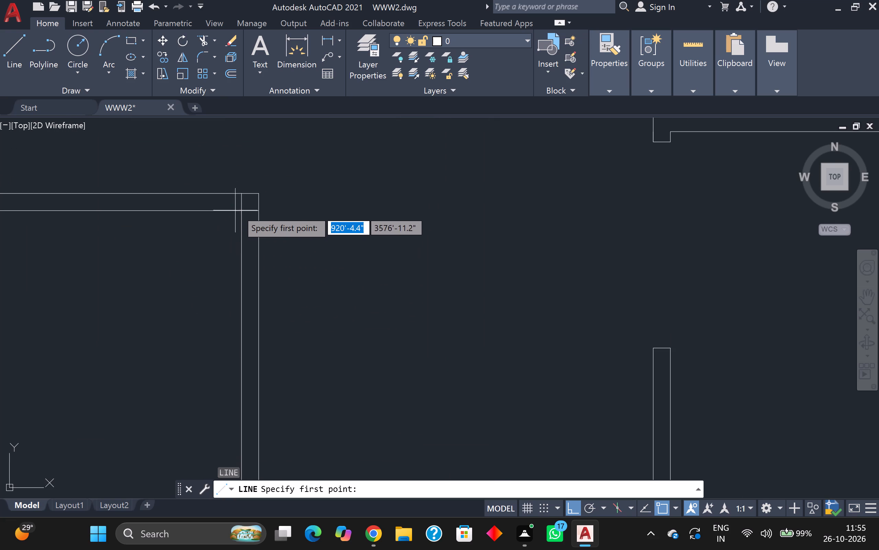
drag(241, 208, 241, 211)
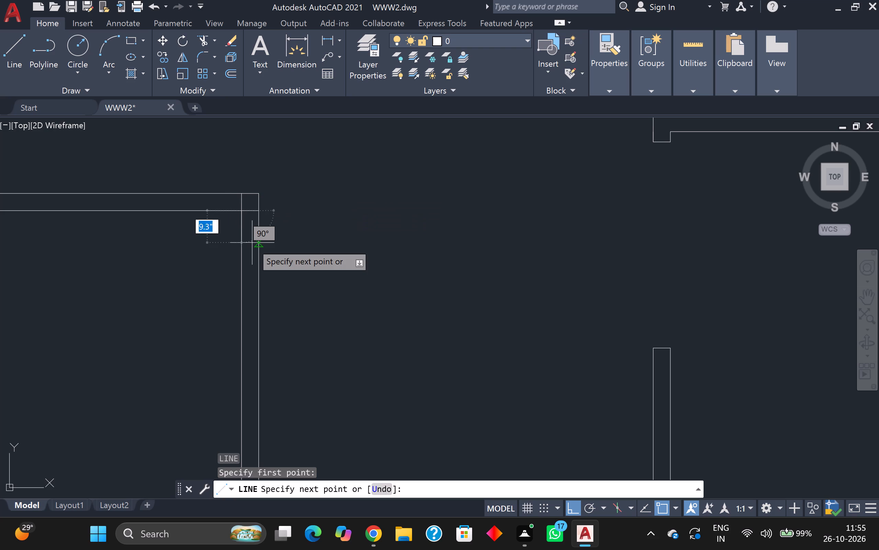
key(3)
key(Return)
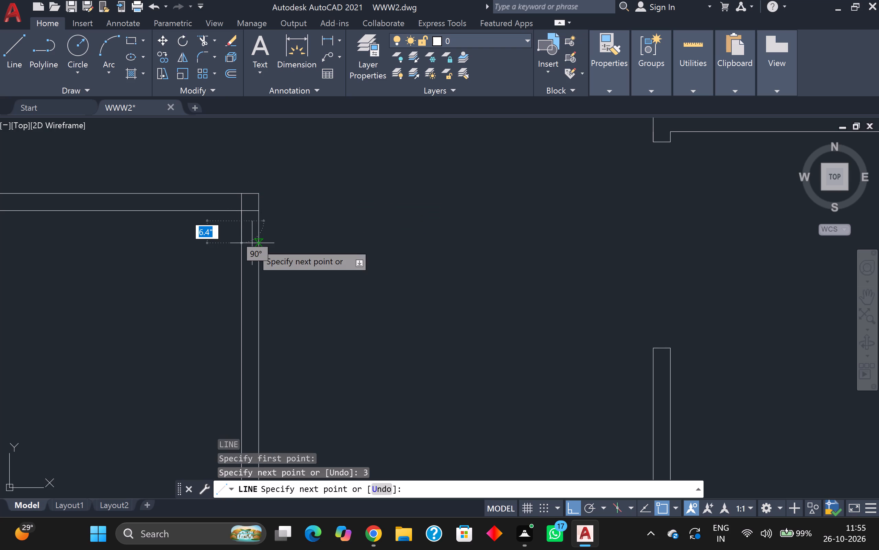
scroll(265, 234, up, 2)
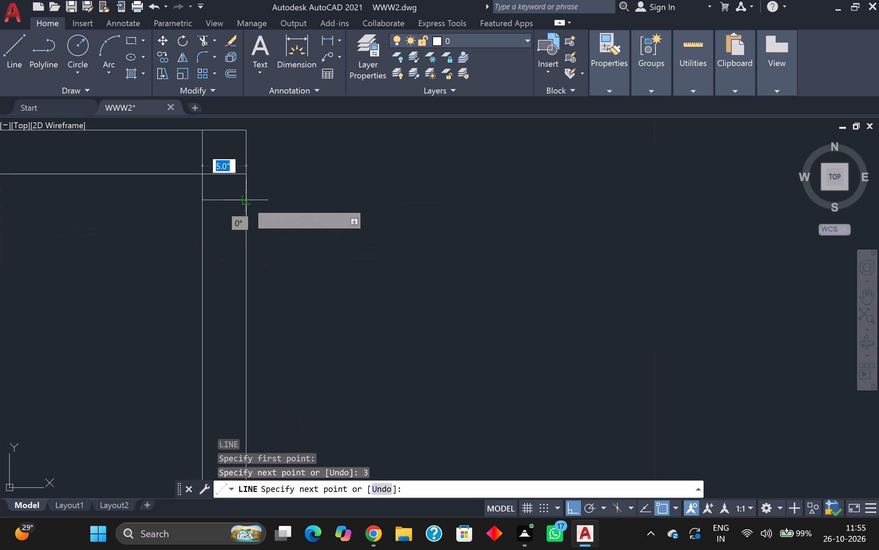
click(245, 199)
Continue the line 3' south along the partition and back across the wall to mark the southwest room's opening.
middle_drag(244, 199, 282, 158)
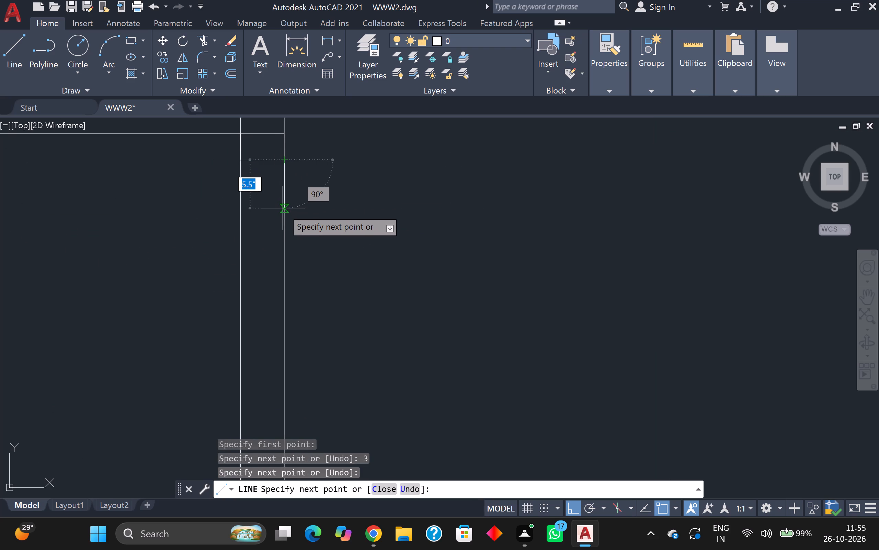
key(5)
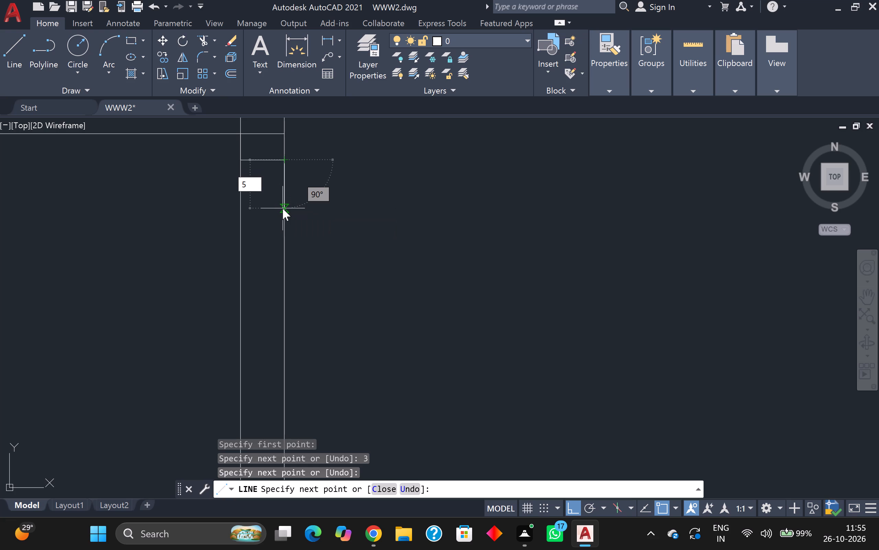
key(apostrophe)
key(BackSpace)
key(BackSpace)
text(3')
key(Return)
scroll(283, 208, down, 2)
middle_drag(285, 208, 407, 89)
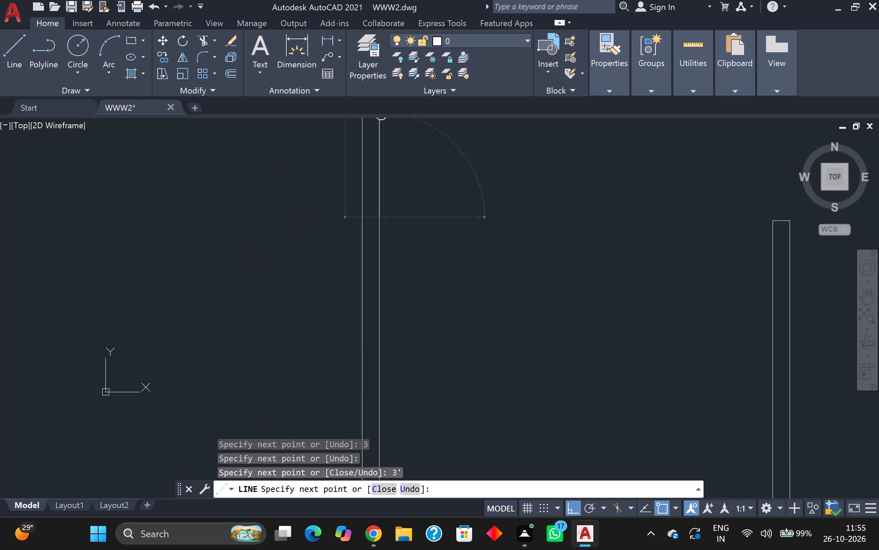
middle_drag(407, 89, 444, 51)
middle_drag(397, 164, 285, 288)
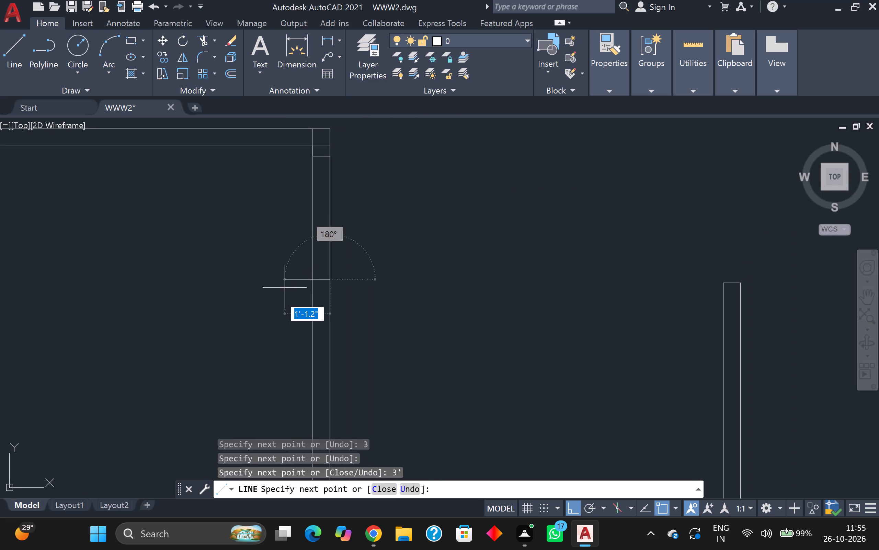
click(310, 279)
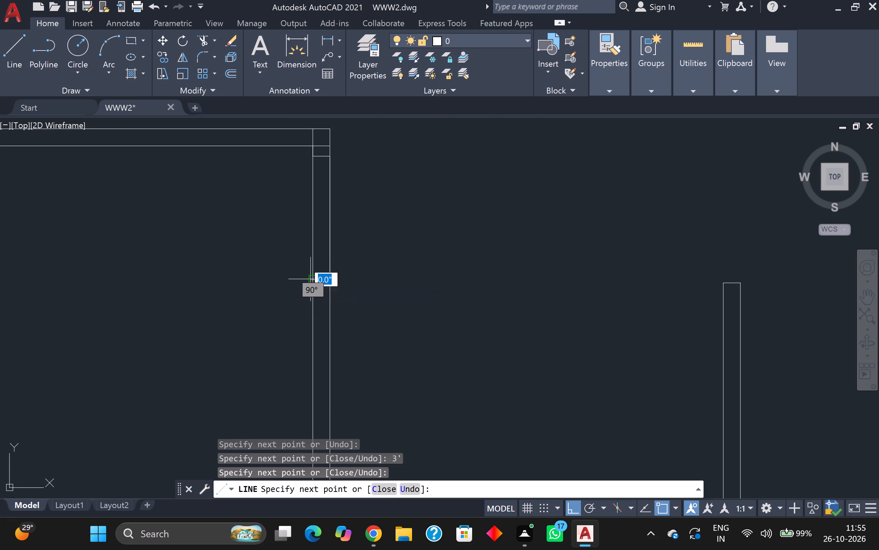
key(Escape)
Trim both wall lines between the jambs to cut the 3' opening into the southwest room.
scroll(300, 275, down, 2)
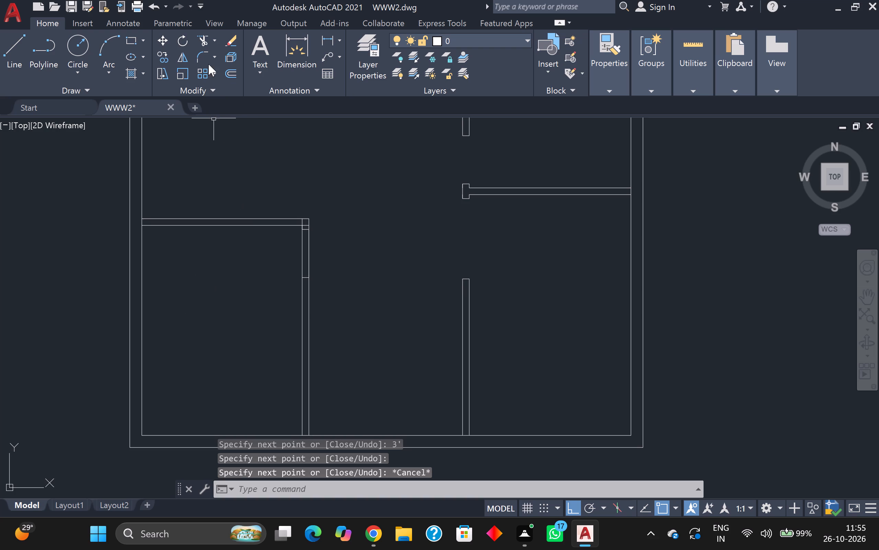
click(199, 45)
click(239, 243)
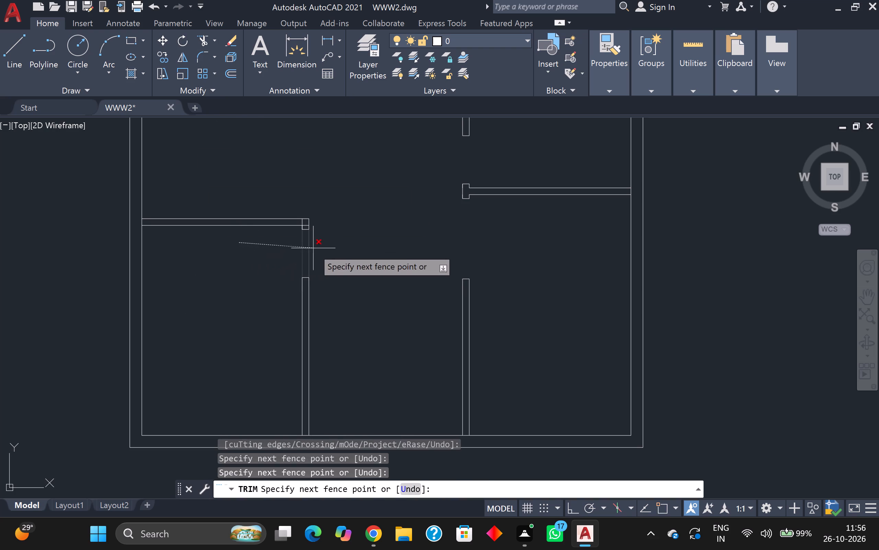
click(315, 248)
Trim the two crossing line segments inside the wall corner at the southwest room's northeast end.
scroll(302, 232, up, 4)
click(310, 197)
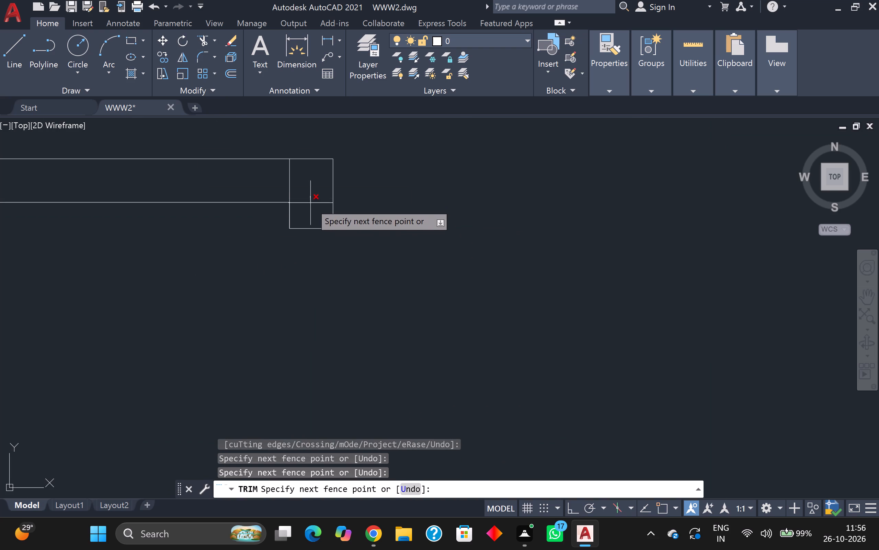
click(310, 203)
click(305, 193)
click(284, 185)
Trim the south outer wall's inner line where each of the hall's two partitions meets it.
scroll(282, 185, down, 1)
scroll(381, 198, down, 3)
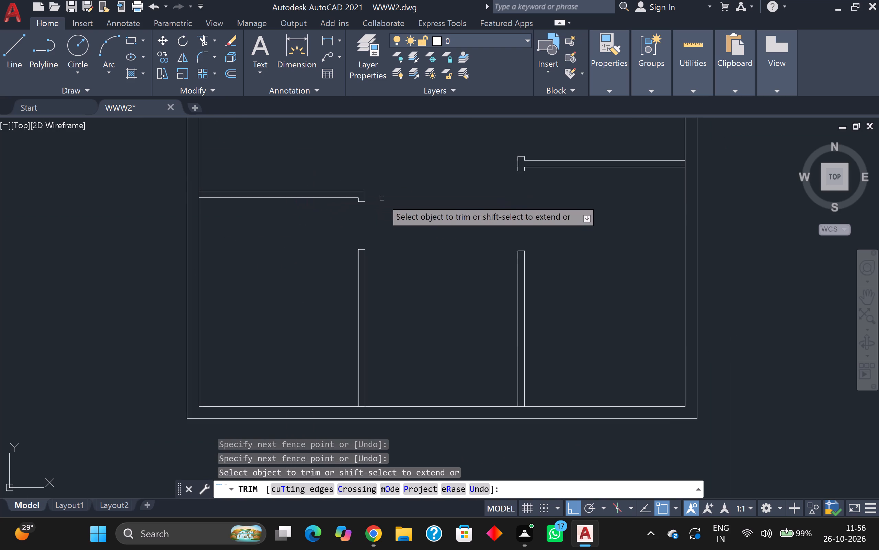
middle_drag(399, 202, 254, 183)
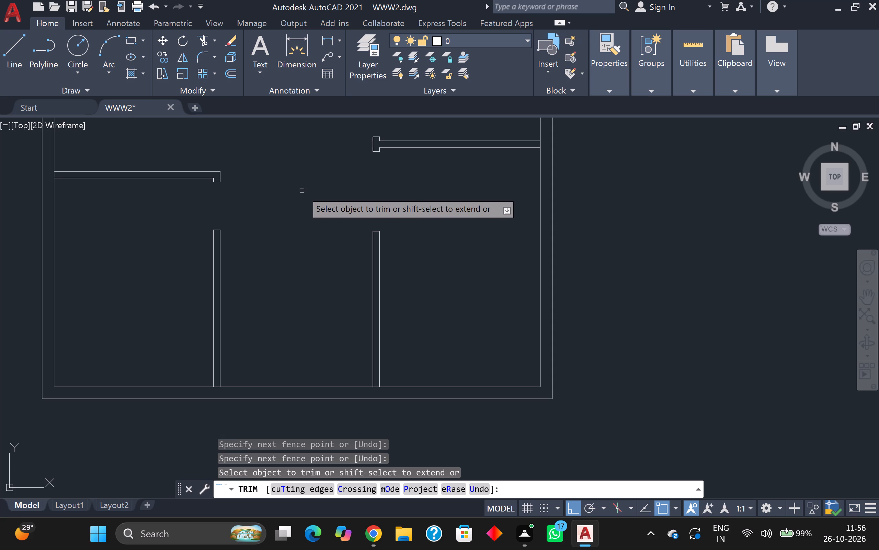
scroll(300, 205, down, 1)
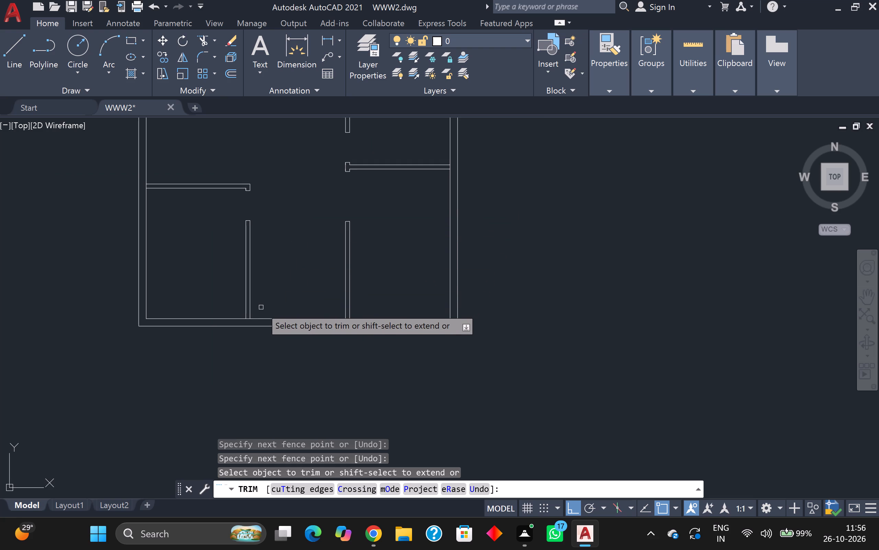
middle_drag(261, 306, 271, 285)
scroll(247, 295, up, 2)
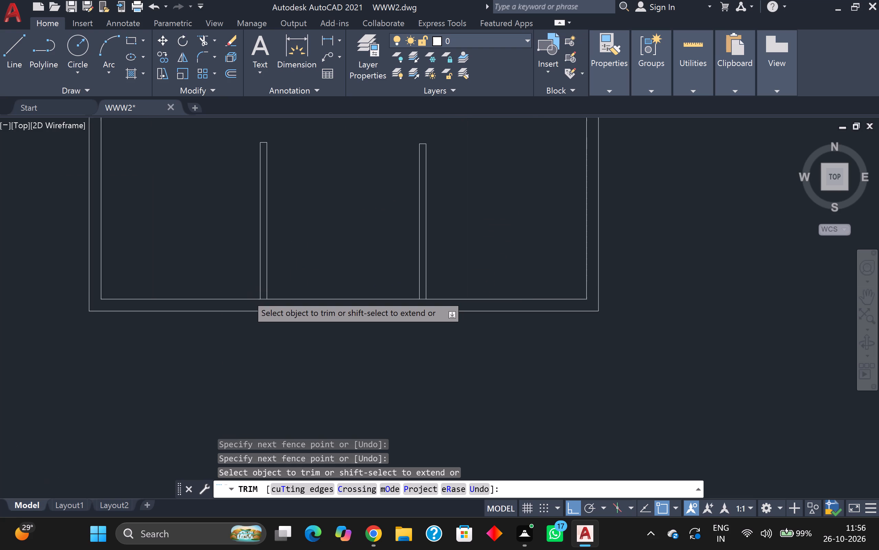
scroll(278, 313, up, 3)
click(271, 284)
click(260, 260)
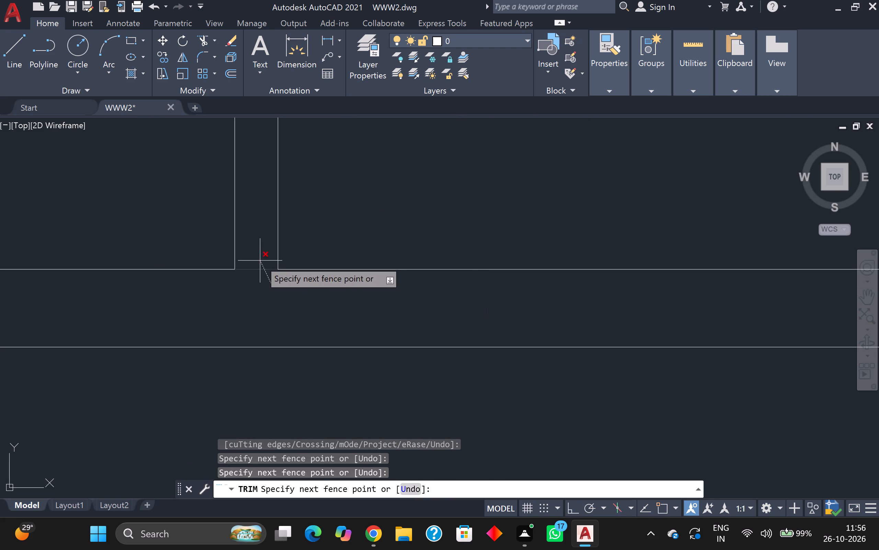
scroll(259, 258, down, 4)
scroll(418, 259, up, 4)
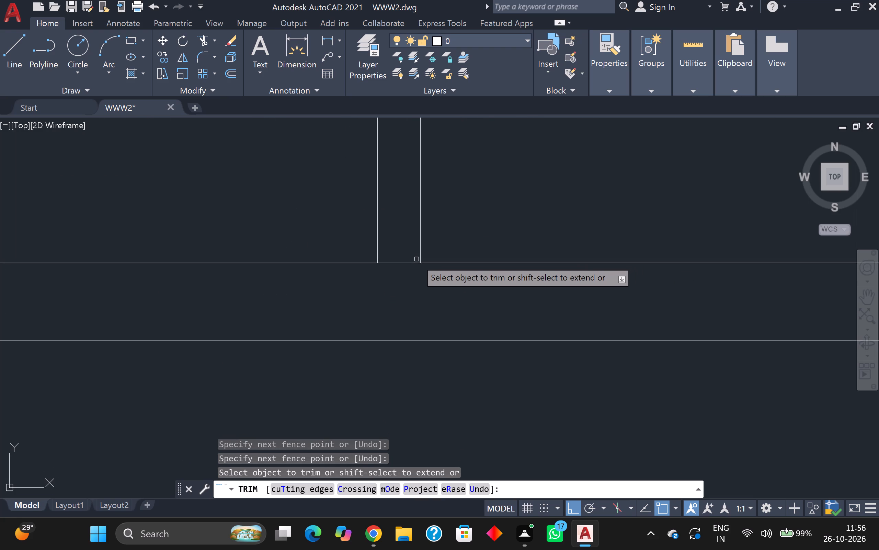
click(402, 264)
Trim the west outer wall's inner line where the southwest room's north partition meets it.
scroll(399, 265, down, 4)
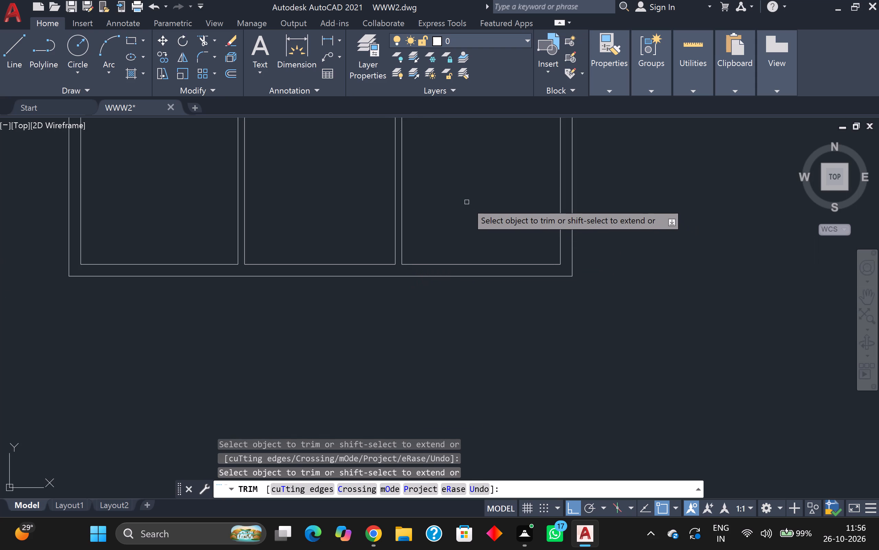
scroll(453, 186, down, 2)
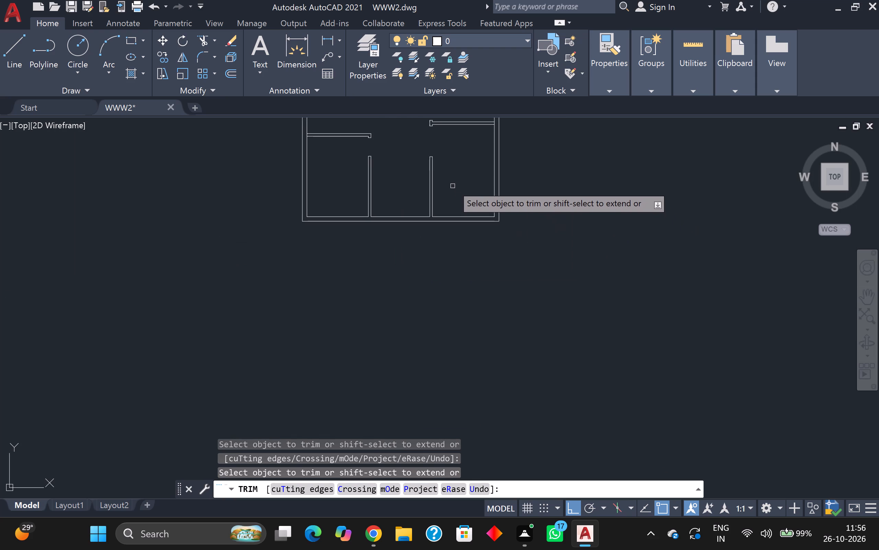
middle_drag(452, 183, 418, 241)
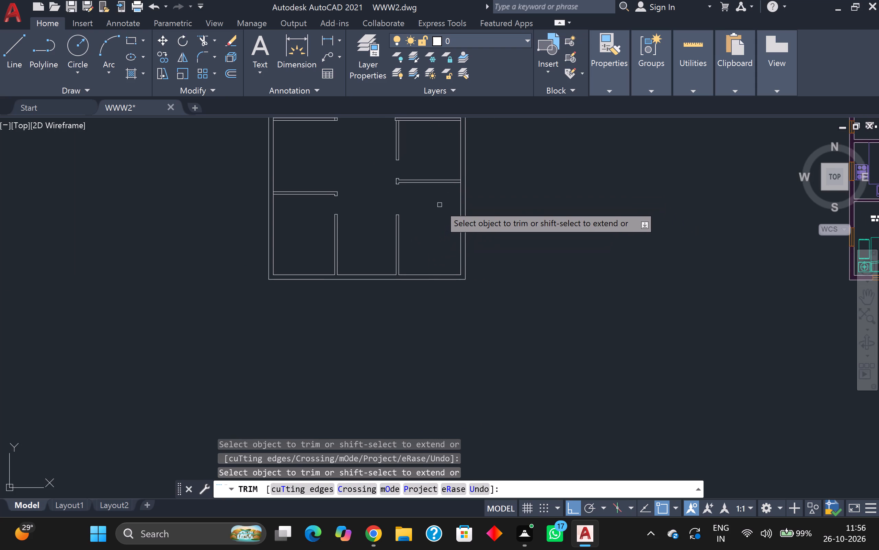
scroll(318, 223, up, 1)
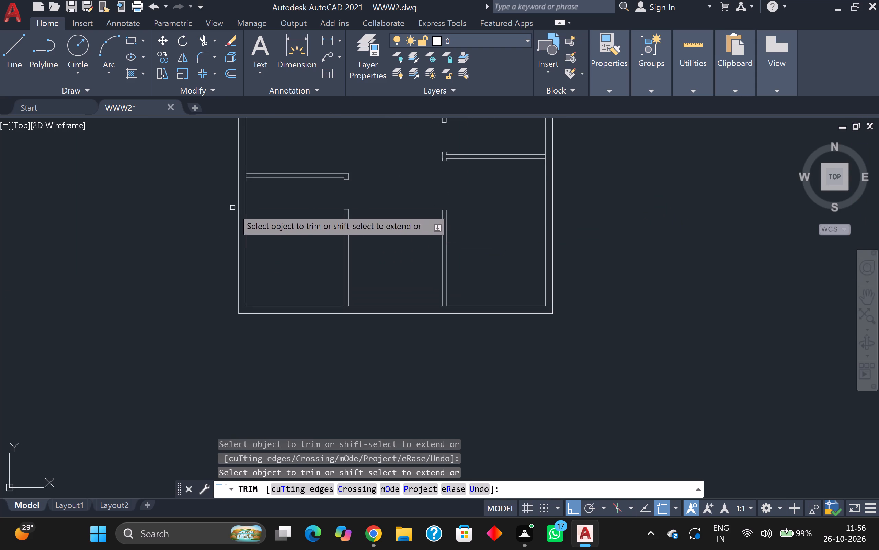
scroll(245, 154, up, 3)
scroll(262, 239, up, 2)
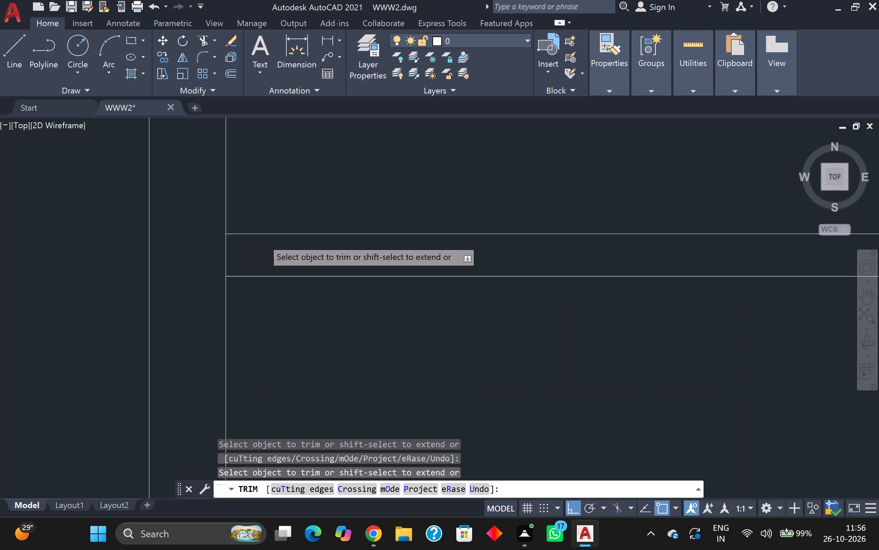
scroll(262, 239, up, 1)
click(191, 249)
click(208, 253)
Trim the east outer wall's inner line where the southeast room's north partition meets it.
scroll(212, 253, down, 3)
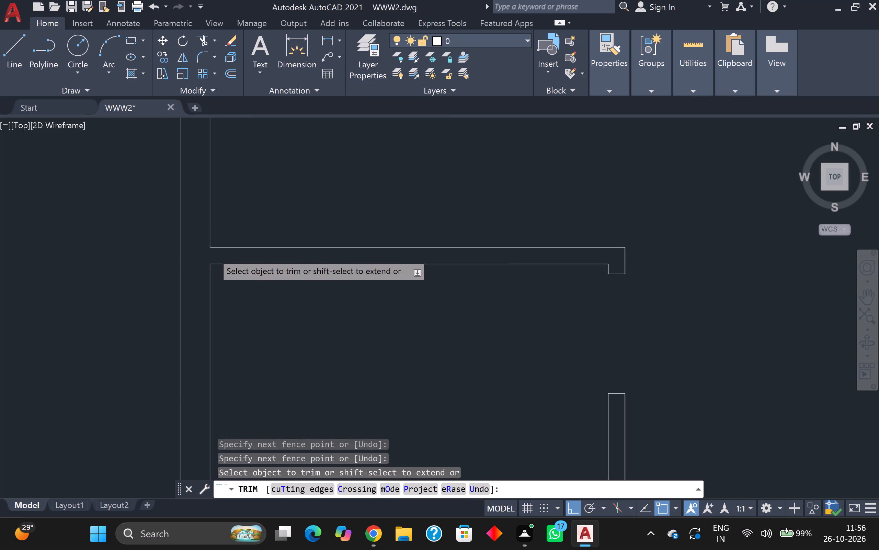
middle_drag(301, 229, 0, 280)
scroll(387, 197, down, 2)
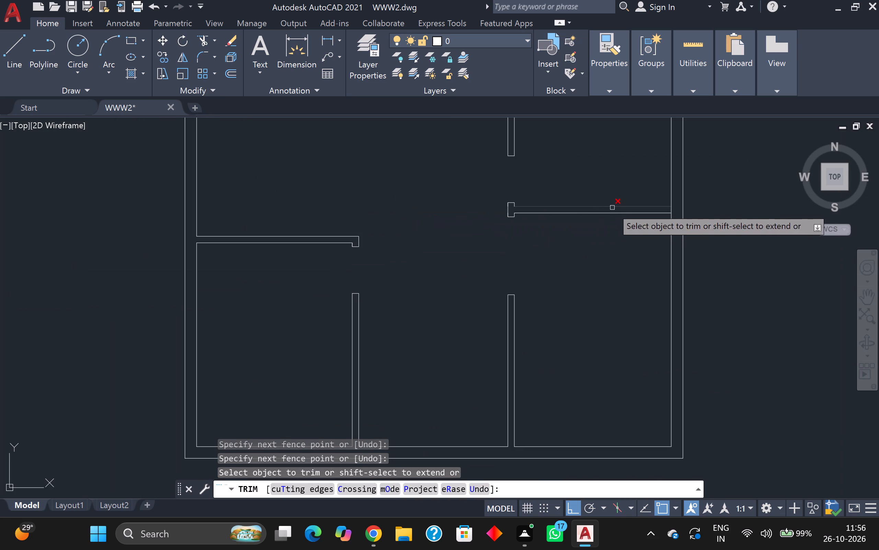
middle_drag(600, 236, 469, 293)
scroll(547, 257, up, 4)
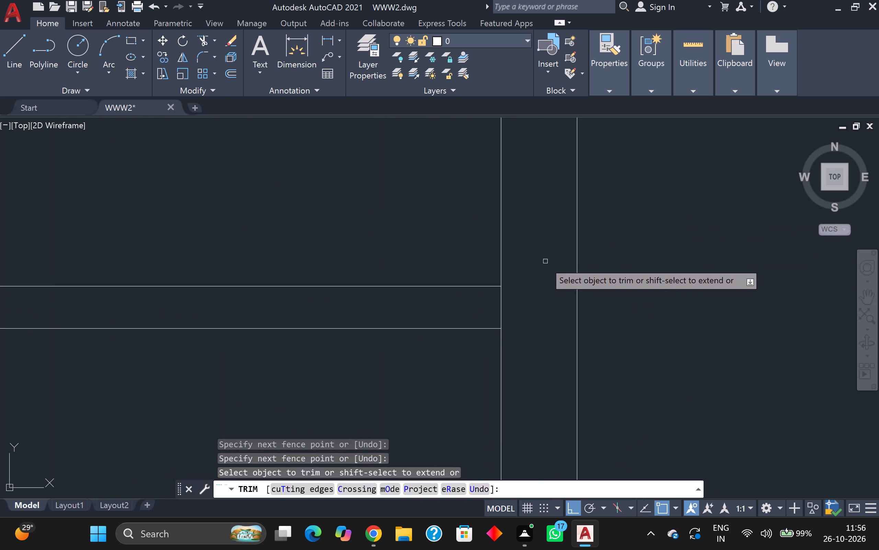
click(489, 303)
drag(507, 304, 512, 304)
Trim the lower line of the northeast room's south partition where the middle east room's west partition meets it.
scroll(525, 295, down, 3)
scroll(483, 254, up, 1)
scroll(474, 254, down, 2)
middle_drag(478, 320, 487, 353)
scroll(364, 166, up, 2)
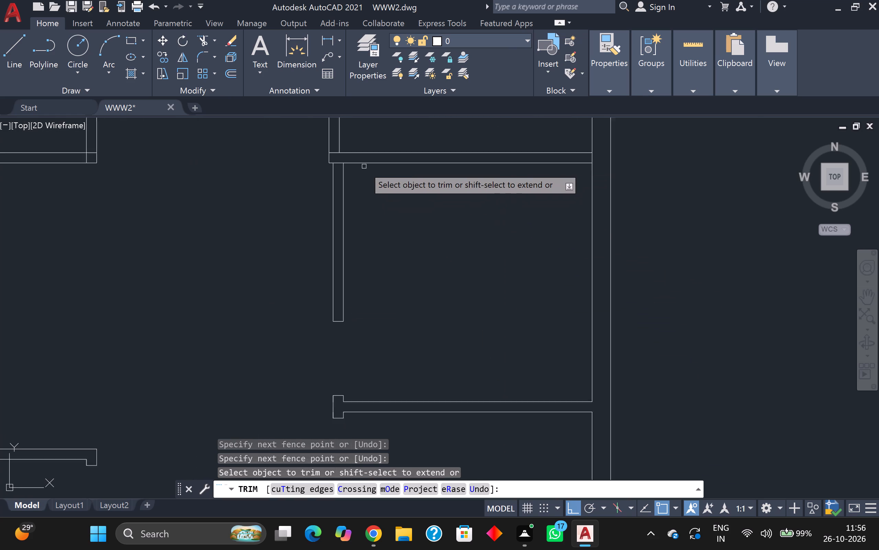
scroll(364, 166, up, 1)
click(294, 159)
click(297, 155)
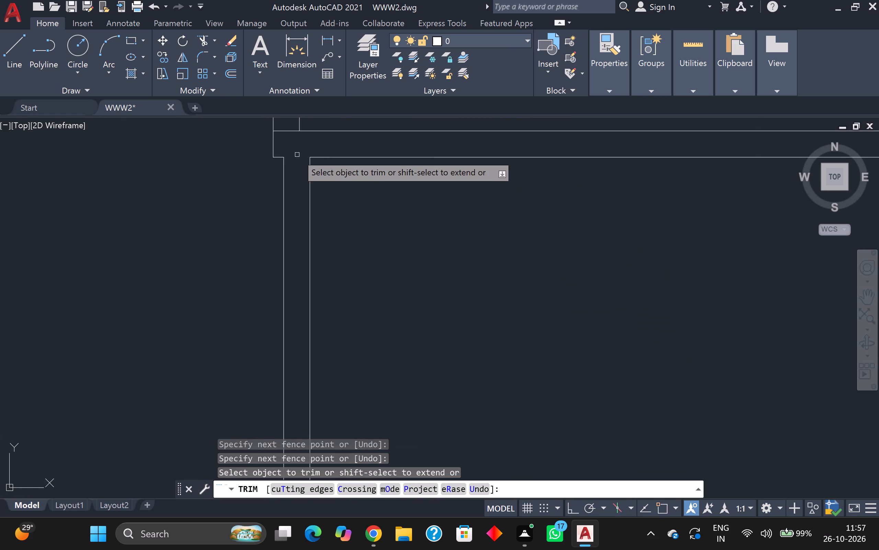
Trim the two crossing line segments where the small north rooms' south partition meets the northeast room's west partition.
scroll(297, 154, down, 2)
middle_drag(342, 174, 349, 244)
scroll(361, 245, down, 1)
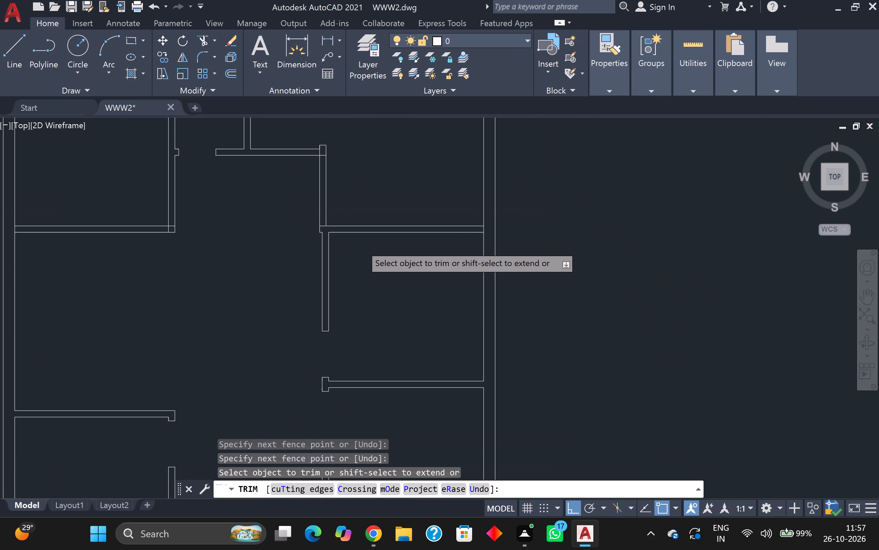
scroll(352, 240, down, 1)
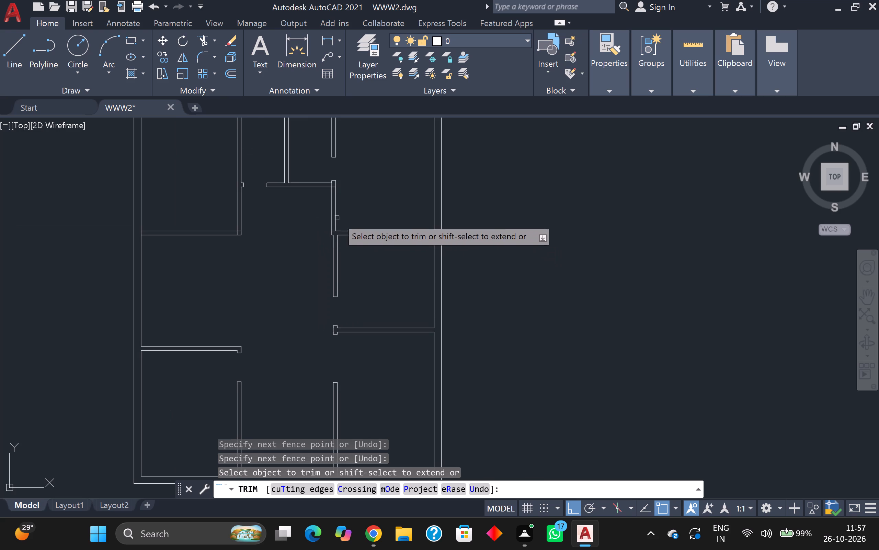
scroll(339, 218, up, 3)
scroll(333, 245, up, 2)
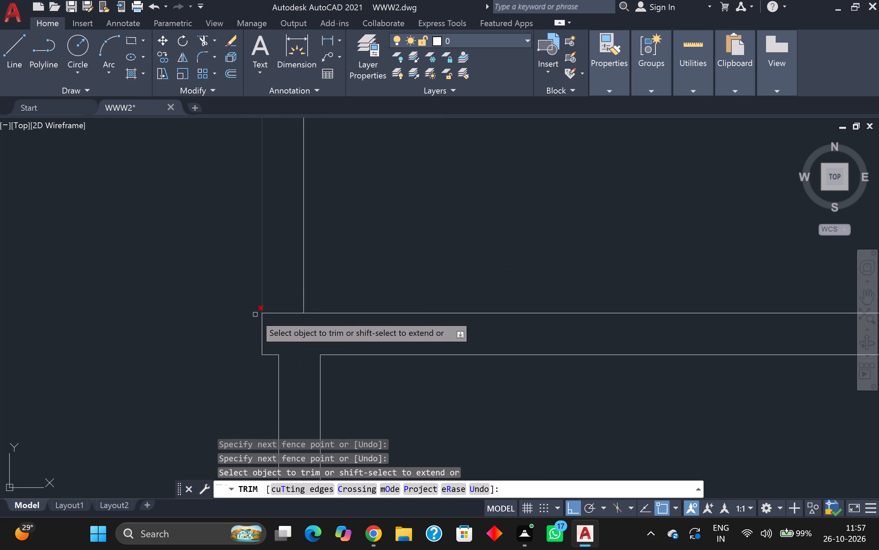
scroll(281, 283, down, 2)
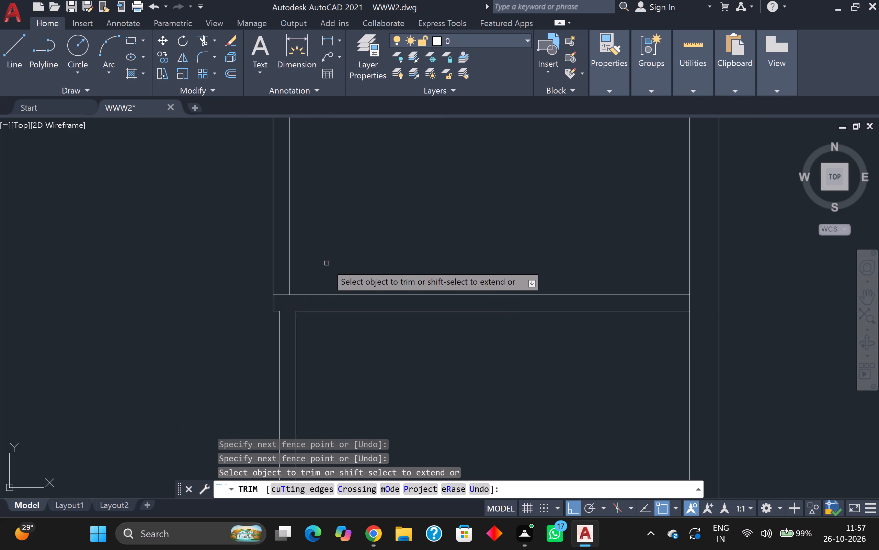
middle_drag(327, 258, 319, 347)
scroll(253, 203, up, 2)
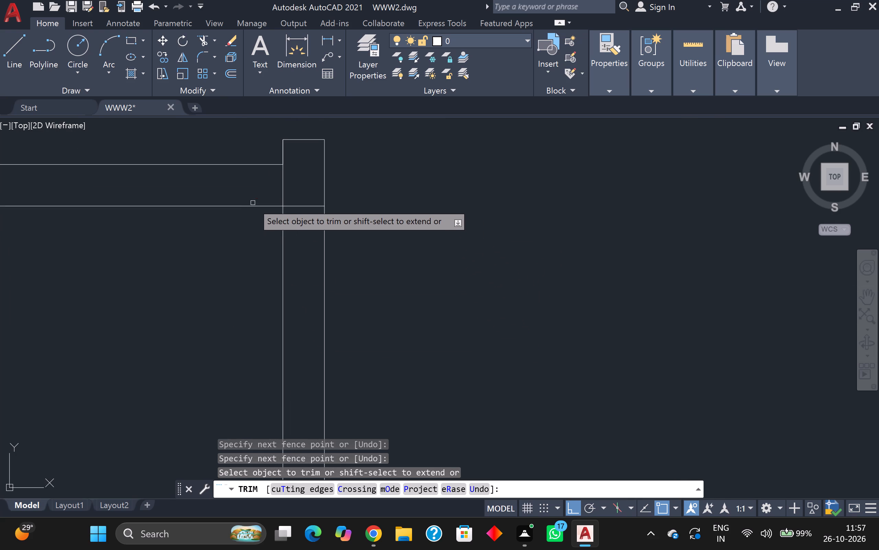
drag(270, 189, 274, 189)
click(288, 189)
scroll(293, 189, down, 3)
scroll(317, 201, down, 2)
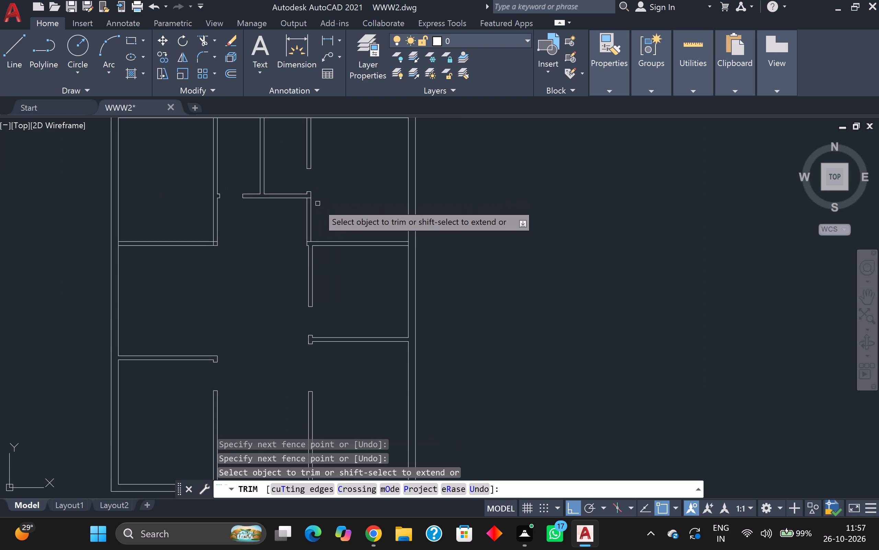
middle_drag(323, 213, 324, 230)
scroll(307, 219, up, 3)
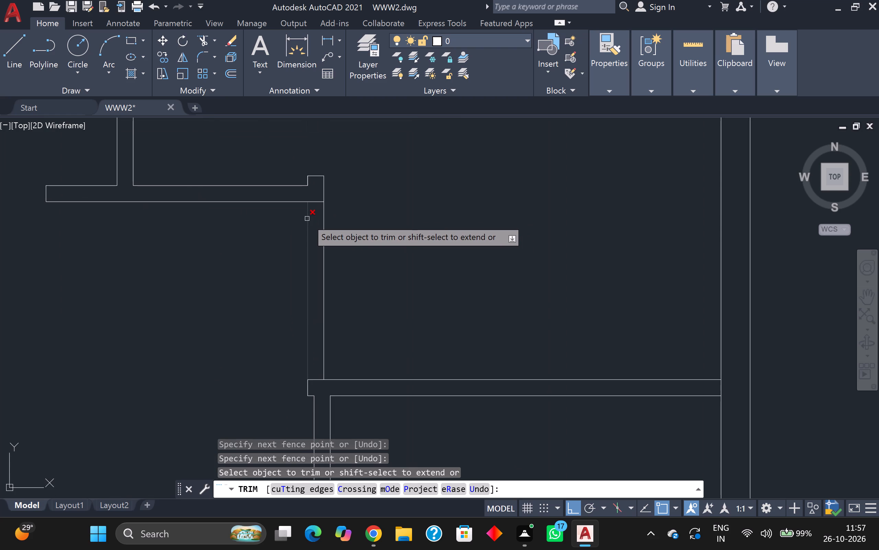
scroll(307, 216, up, 2)
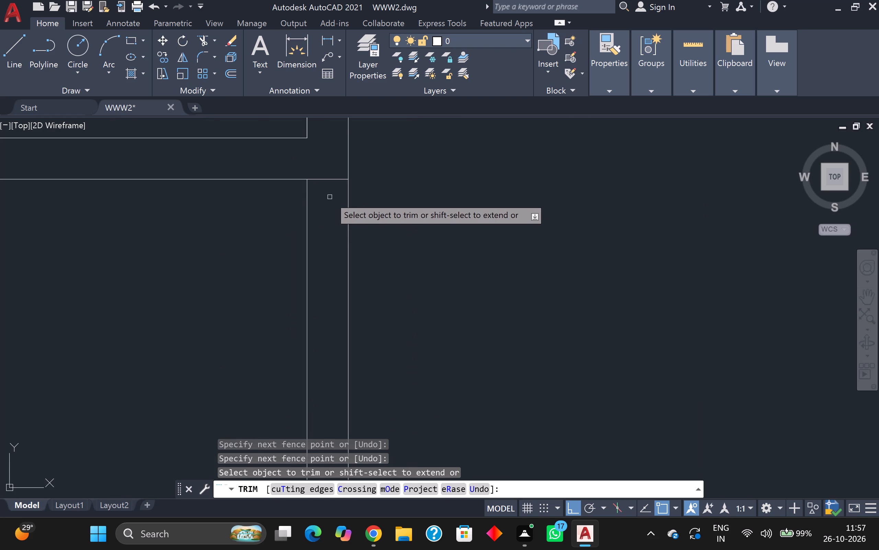
click(331, 195)
click(331, 168)
scroll(331, 168, down, 3)
middle_drag(369, 190, 370, 190)
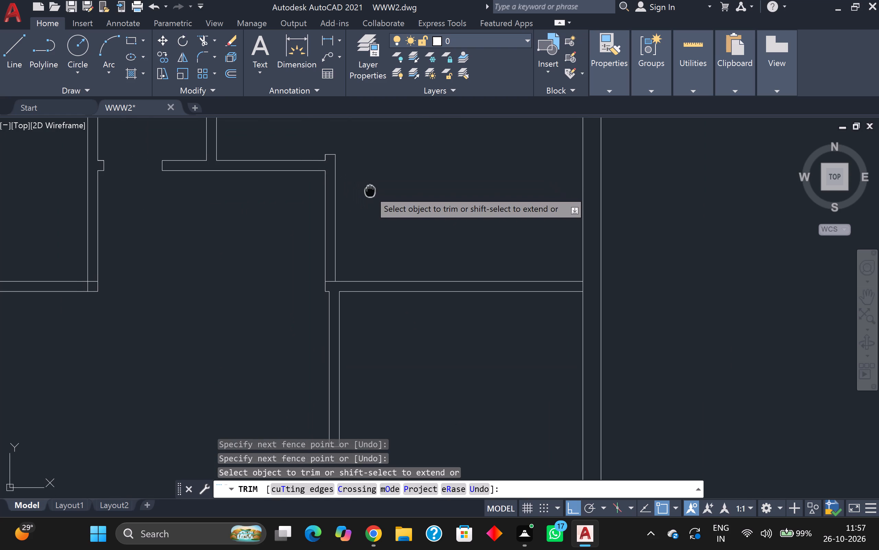
middle_drag(370, 190, 369, 186)
key(Escape)
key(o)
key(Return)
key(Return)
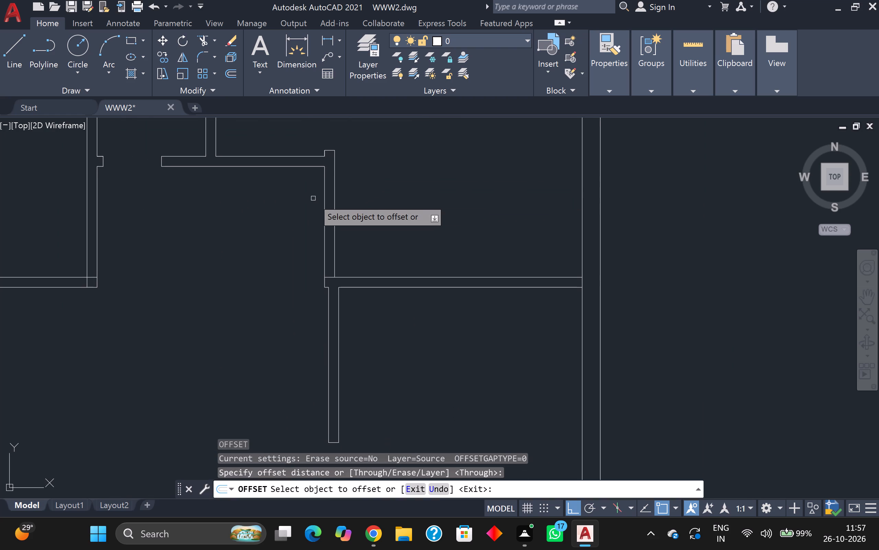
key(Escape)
Draw door jamb lines across the northeast room's west partition, starting 3" north of its south partition and spaced 3' apart.
key(l)
key(Return)
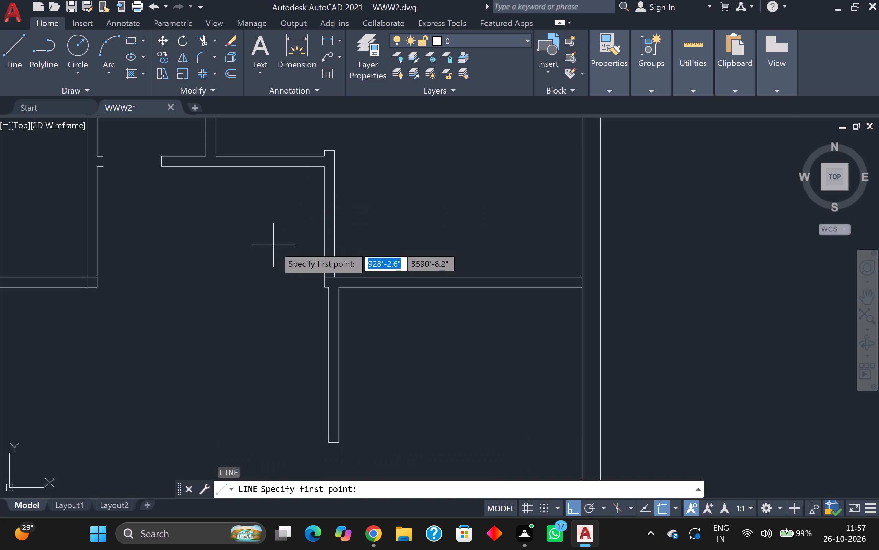
scroll(280, 255, up, 2)
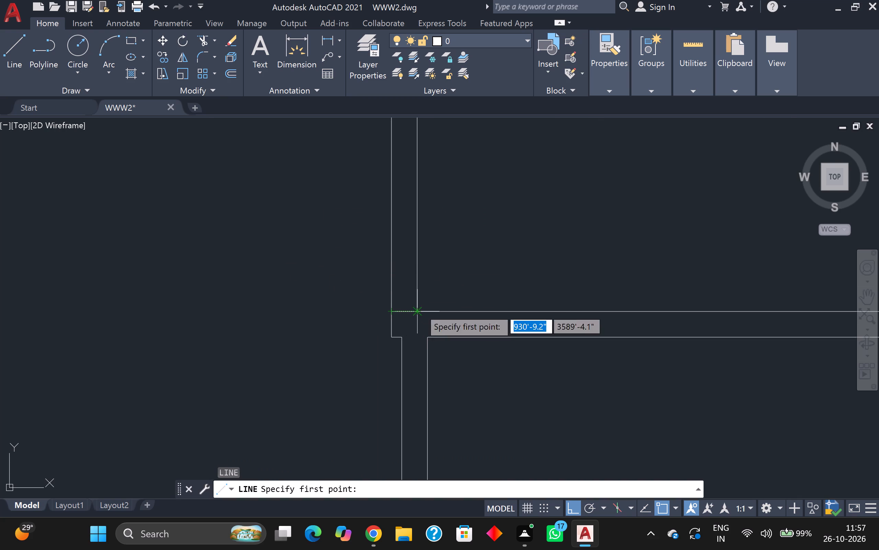
drag(392, 309, 379, 309)
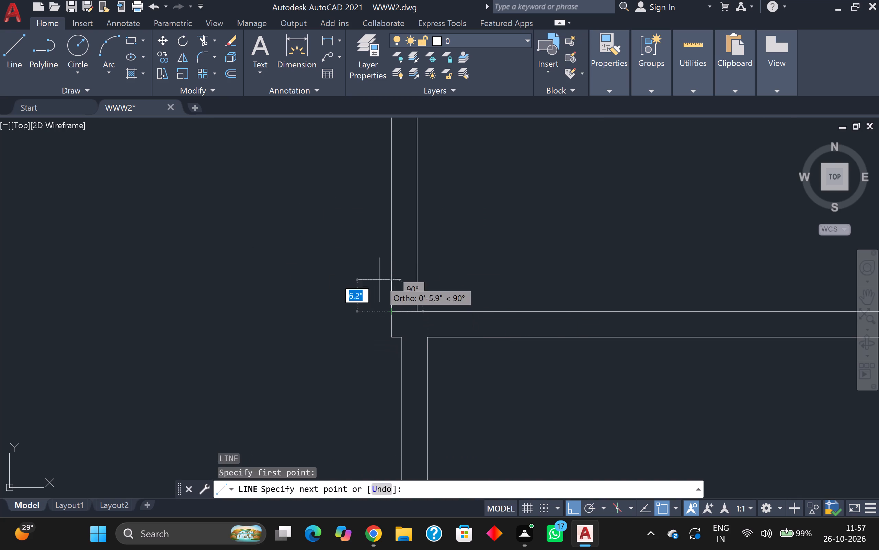
key(3)
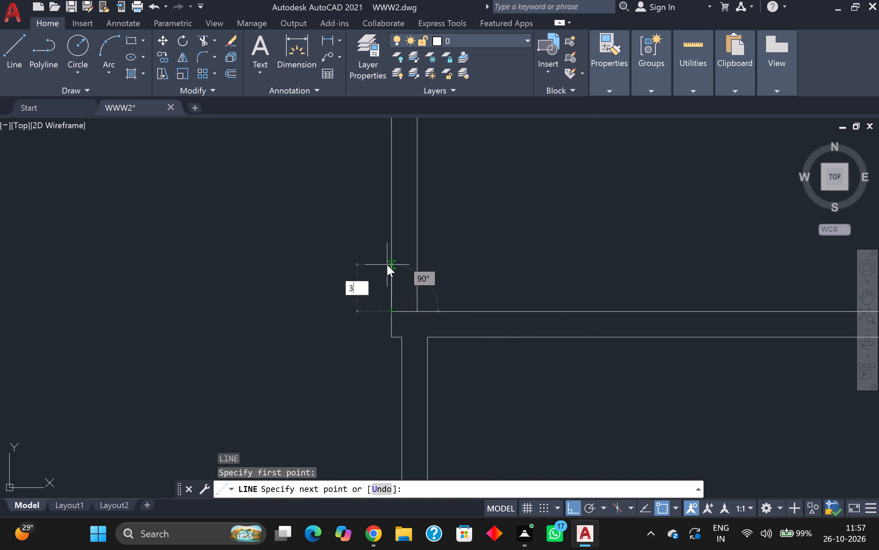
key(Return)
scroll(484, 298, up, 2)
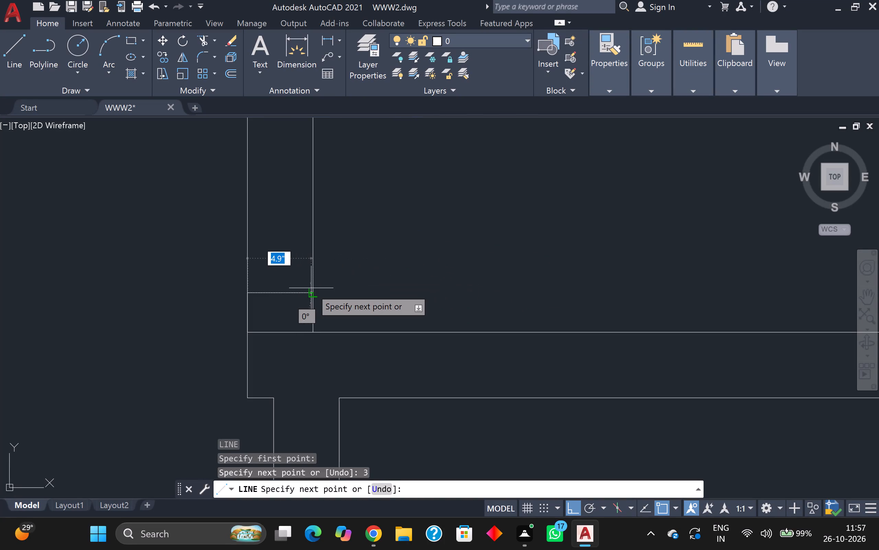
click(311, 296)
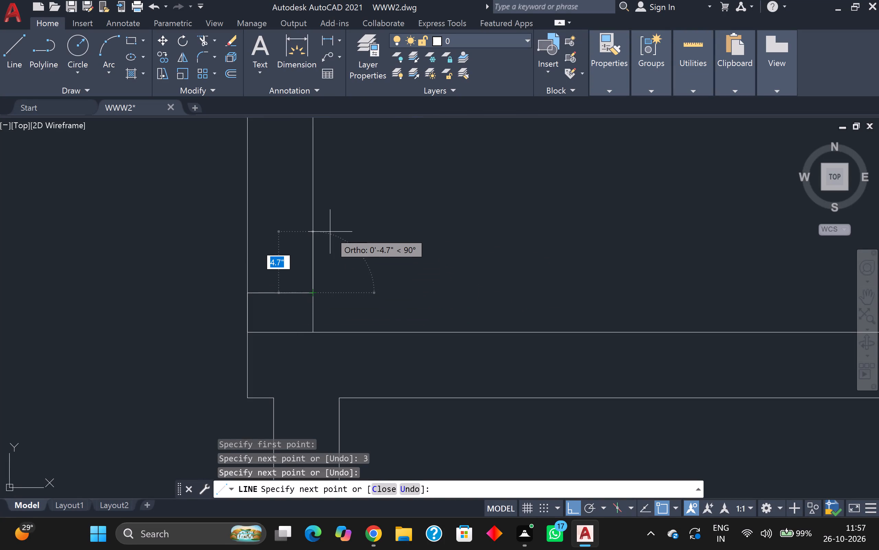
text(3')
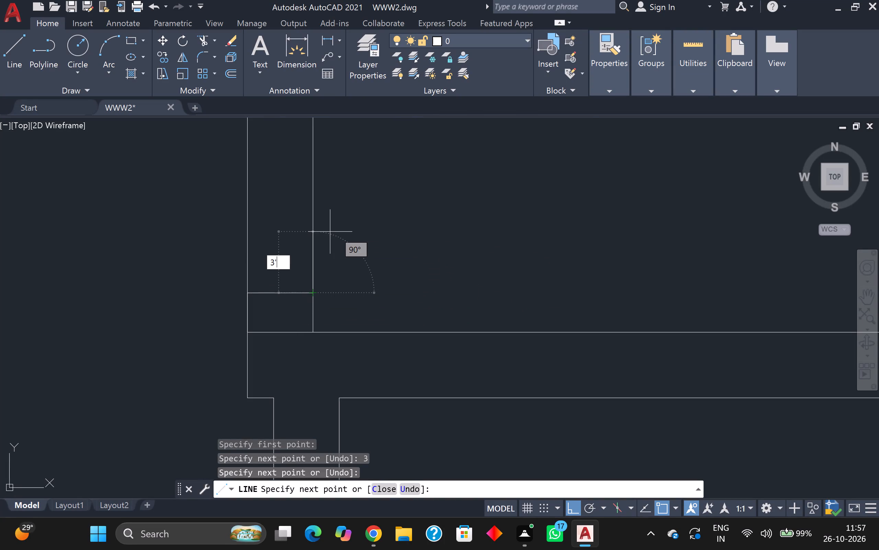
key(Return)
scroll(332, 233, down, 3)
middle_drag(348, 233, 369, 294)
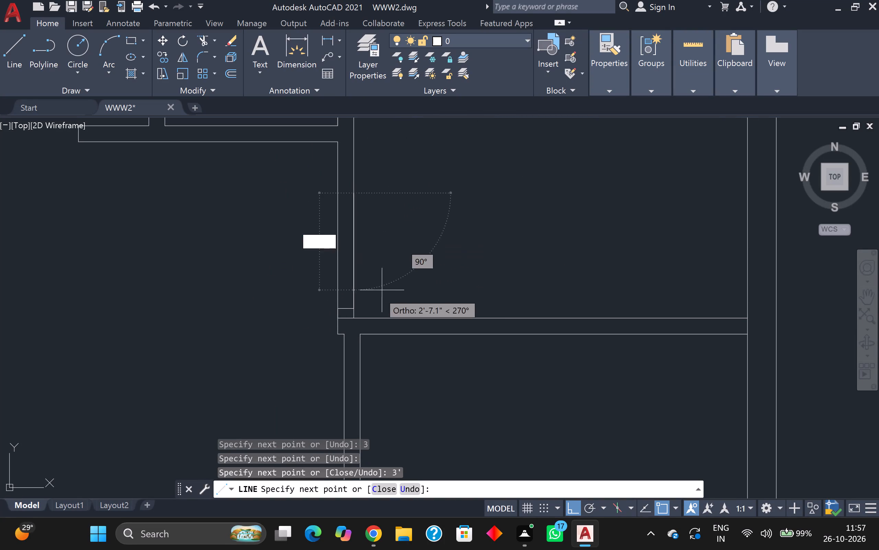
scroll(327, 206, up, 1)
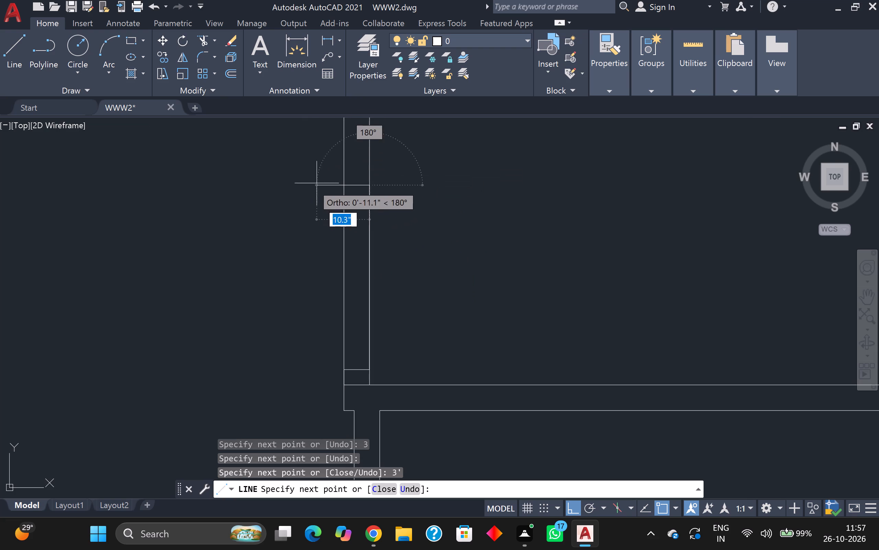
click(345, 183)
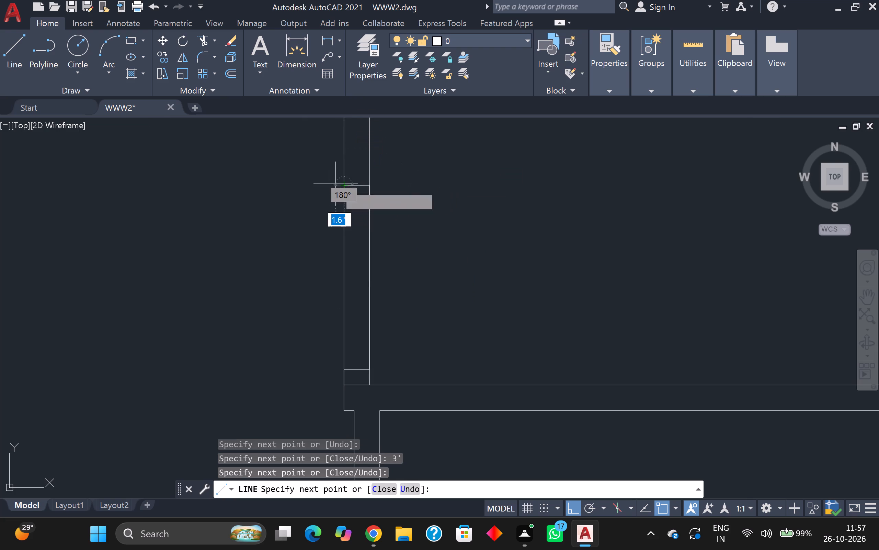
key(Escape)
Trim both wall lines between the jambs to cut the 3' opening into the northeast room.
click(204, 39)
click(310, 238)
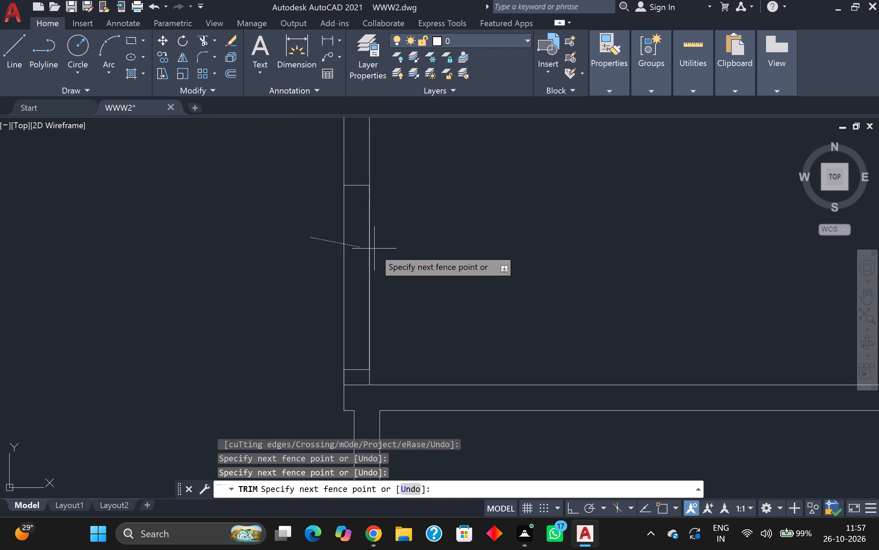
click(412, 252)
Trim the leftover line segment across the wall stub at the northeast room's southwest corner.
scroll(344, 398, up, 3)
click(366, 350)
click(375, 337)
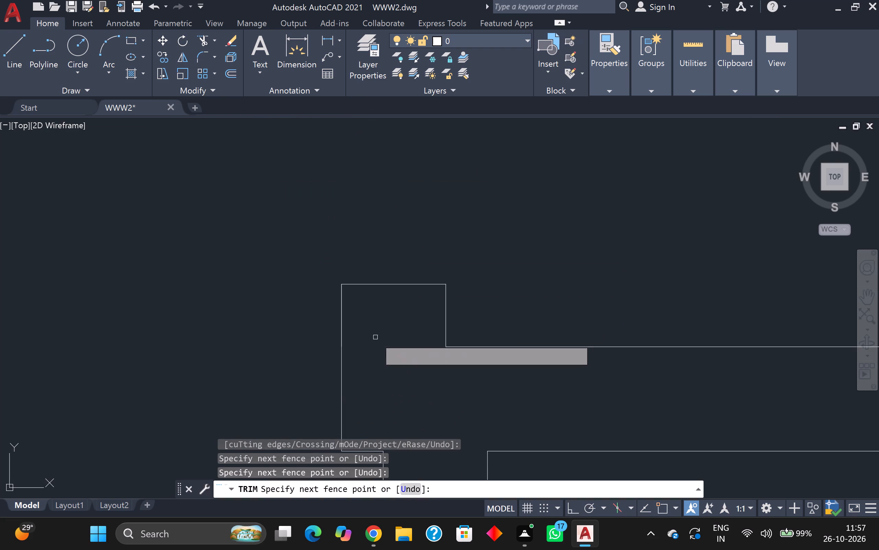
Trim the north outer wall's inner line where the partition between the two small north rooms meets it.
scroll(376, 337, down, 2)
scroll(417, 311, down, 2)
middle_drag(435, 249, 490, 316)
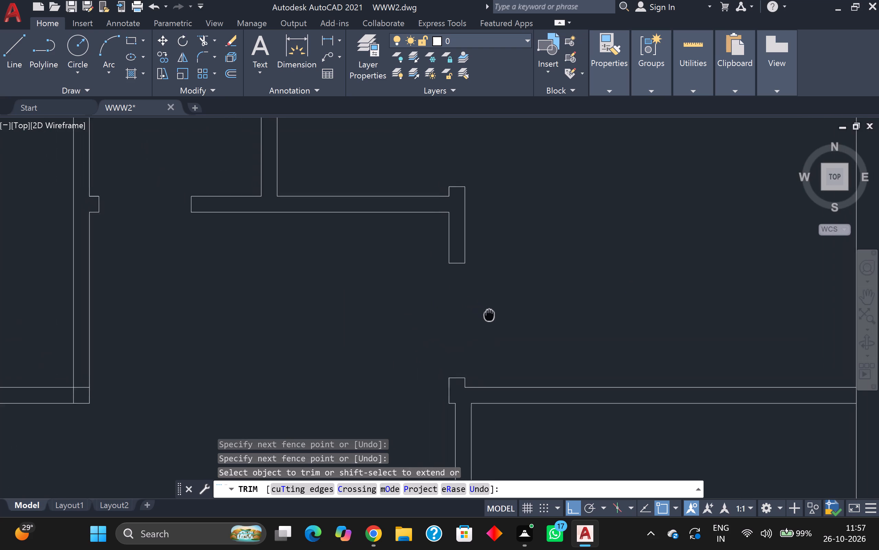
middle_drag(490, 316, 494, 322)
scroll(494, 321, down, 1)
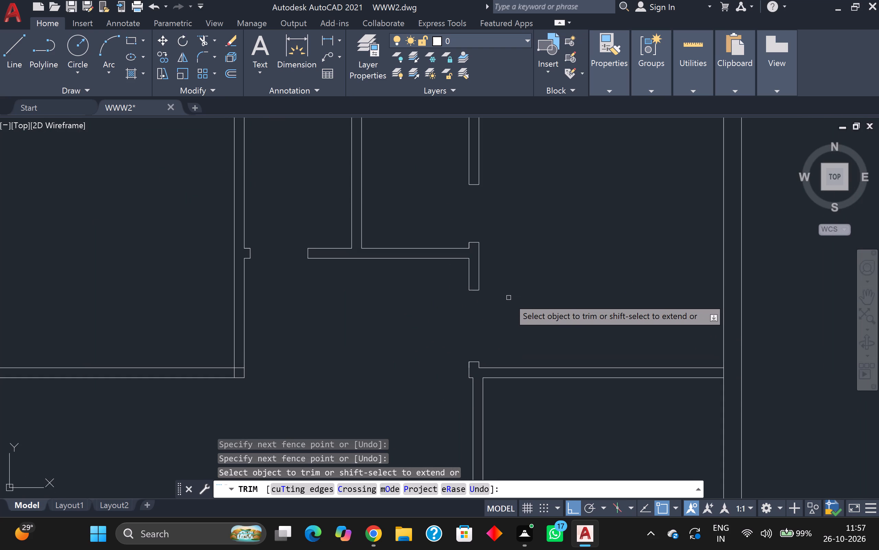
scroll(509, 298, down, 2)
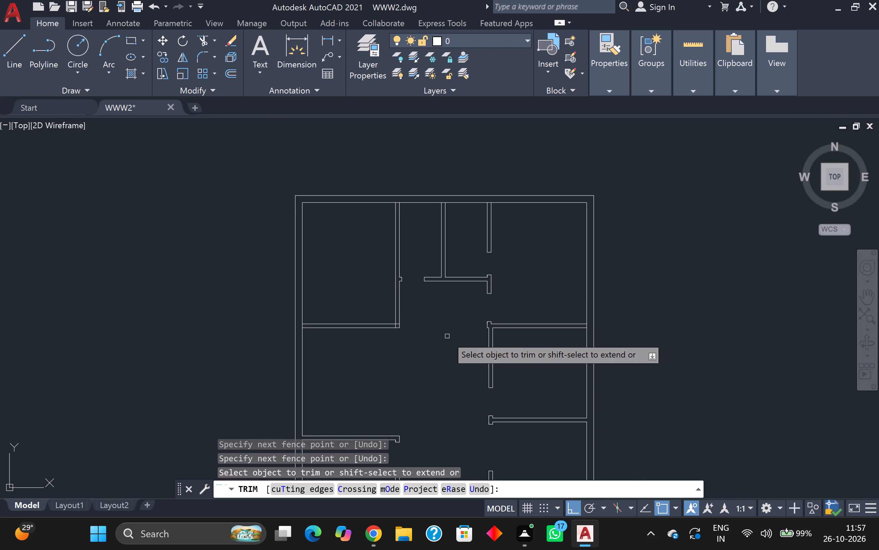
middle_drag(446, 336, 457, 362)
scroll(435, 232, up, 3)
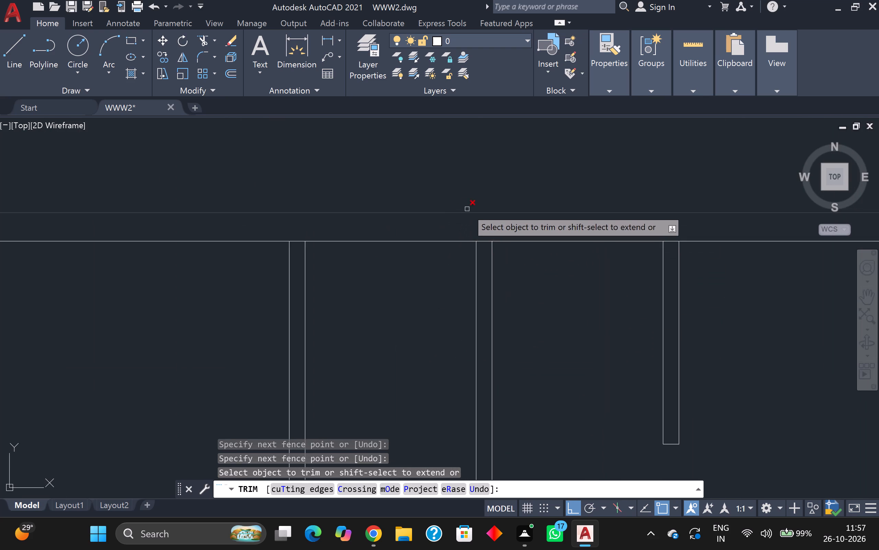
scroll(473, 220, up, 3)
click(518, 310)
click(518, 307)
click(521, 295)
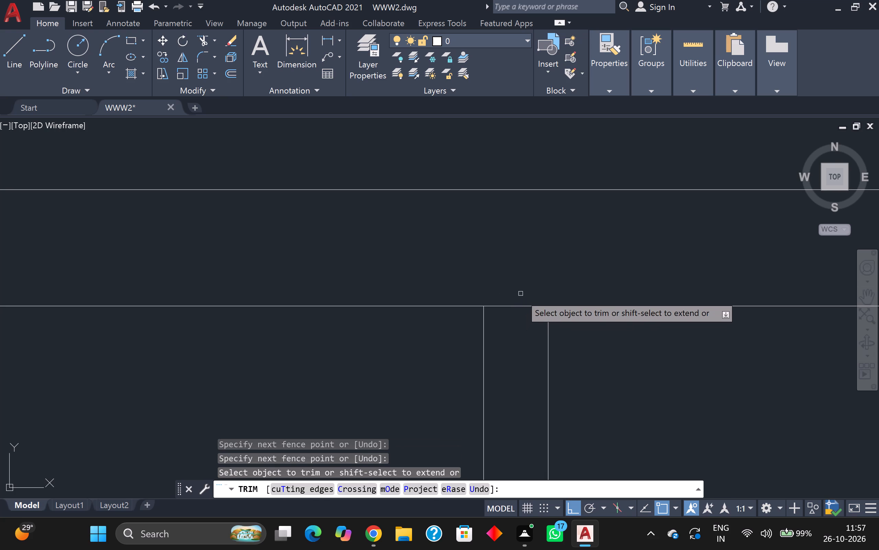
click(520, 324)
Trim the north outer wall's inner line where the northeast room's west partition meets it.
scroll(516, 320, down, 2)
scroll(579, 362, down, 1)
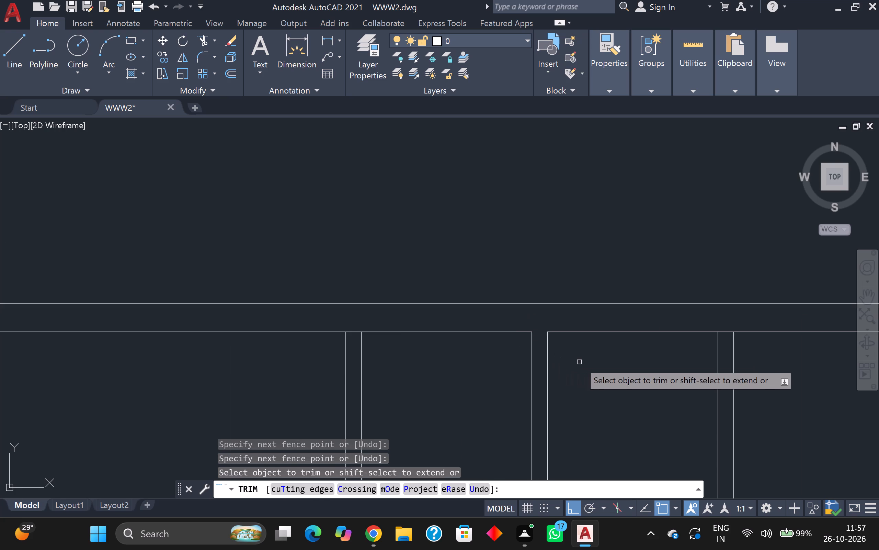
middle_drag(579, 362, 346, 376)
scroll(492, 353, up, 2)
drag(492, 353, 493, 346)
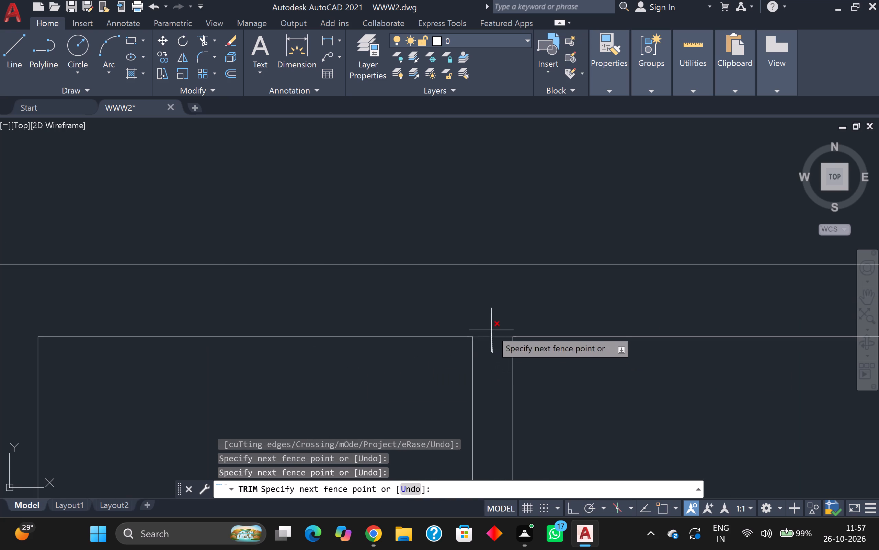
click(491, 330)
Trim the north outer wall's inner line where the northwest room's east partition meets it.
scroll(331, 383, down, 2)
middle_drag(332, 383, 490, 362)
scroll(166, 361, up, 1)
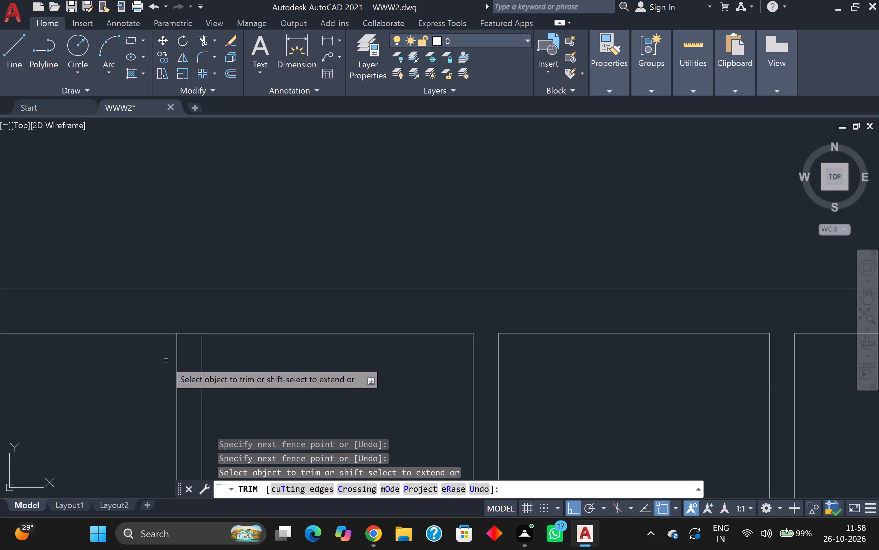
scroll(166, 361, up, 1)
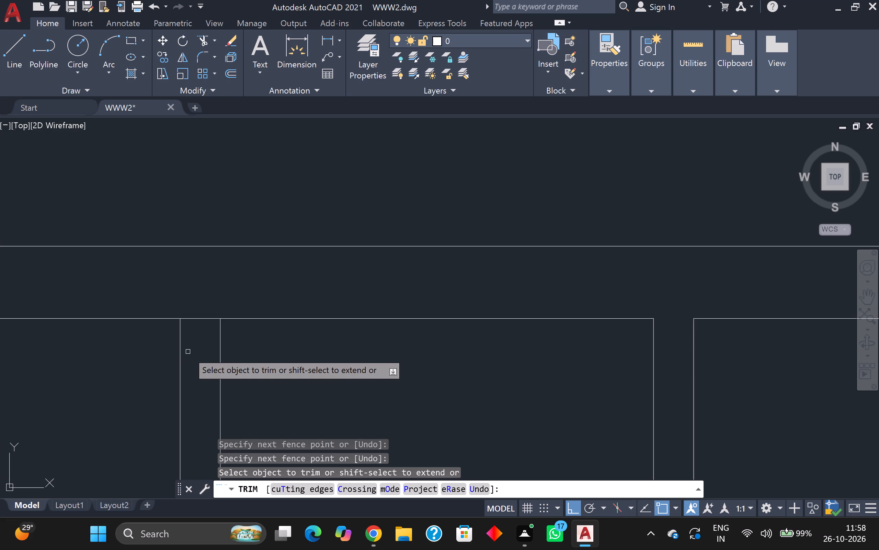
scroll(188, 352, up, 2)
click(186, 350)
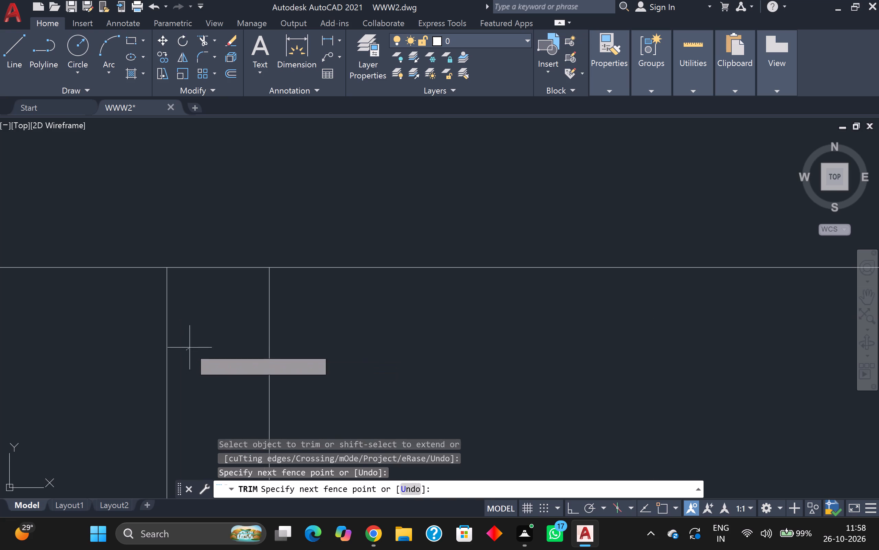
click(212, 245)
Trim the line segment crossing the wall junction at the northwest room's southeast corner.
scroll(212, 246, down, 6)
scroll(255, 281, down, 1)
middle_drag(255, 281, 255, 280)
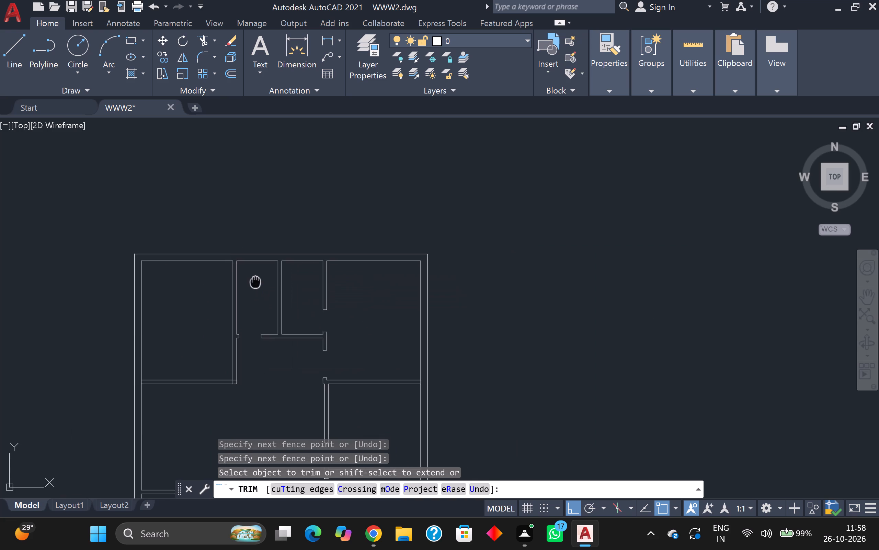
middle_drag(255, 280, 266, 243)
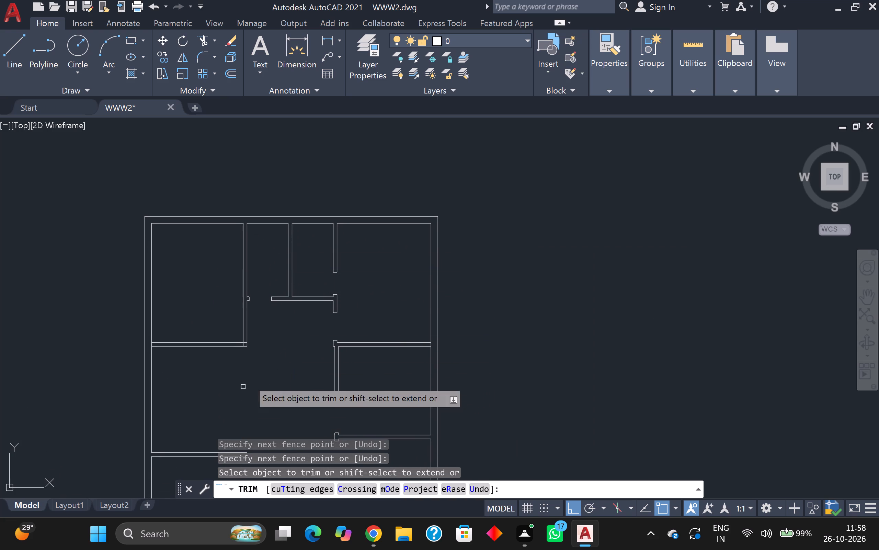
scroll(246, 356, up, 3)
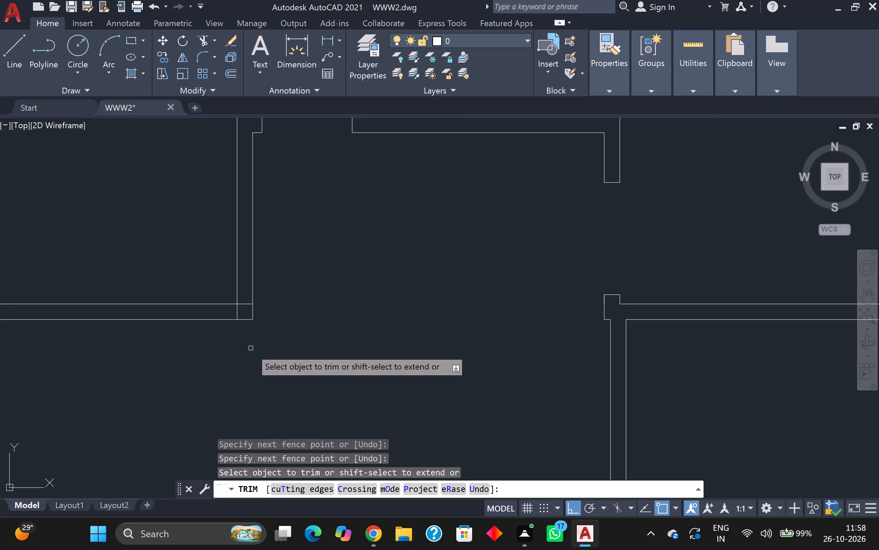
scroll(239, 306, up, 2)
click(226, 312)
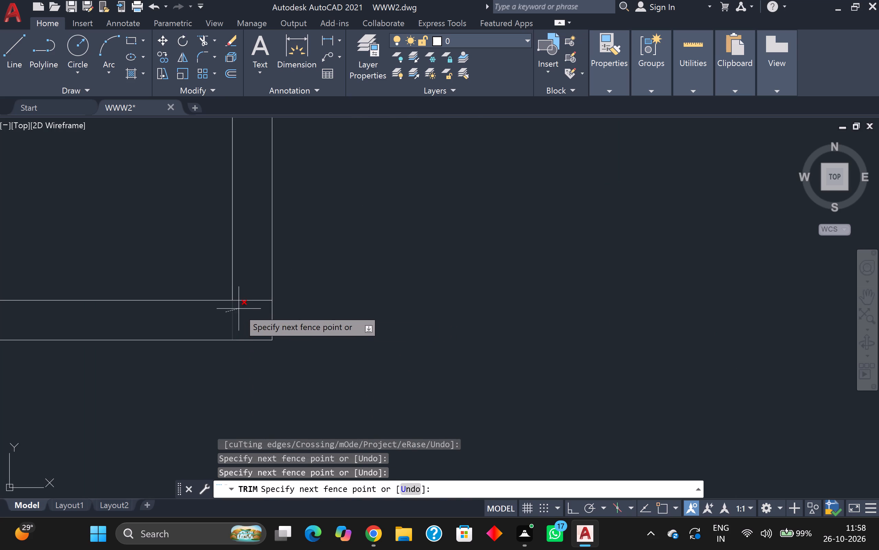
double_click(241, 309)
click(252, 291)
scroll(252, 293, down, 4)
key(Escape)
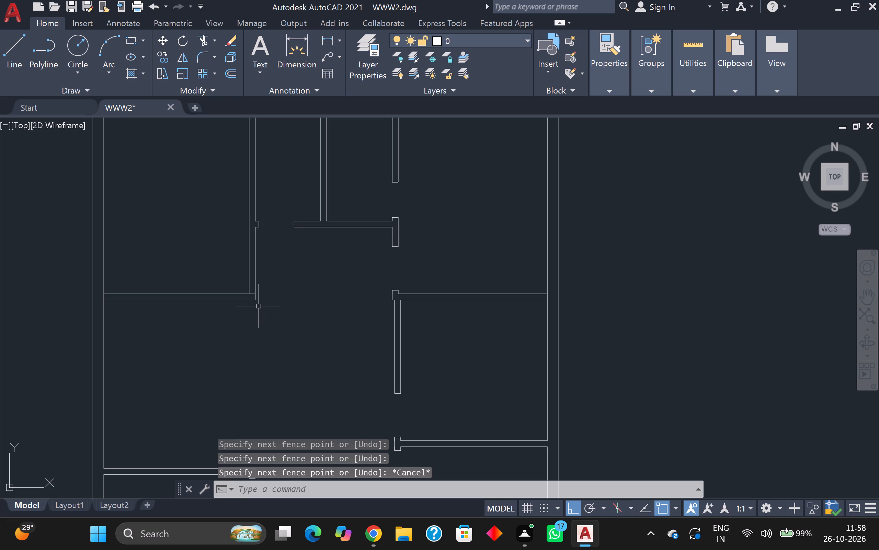
Draw a line 3" north from the northwest room's inner southeast corner, continuing across the east partition as the first door jamb.
key(l)
key(Return)
scroll(257, 306, up, 2)
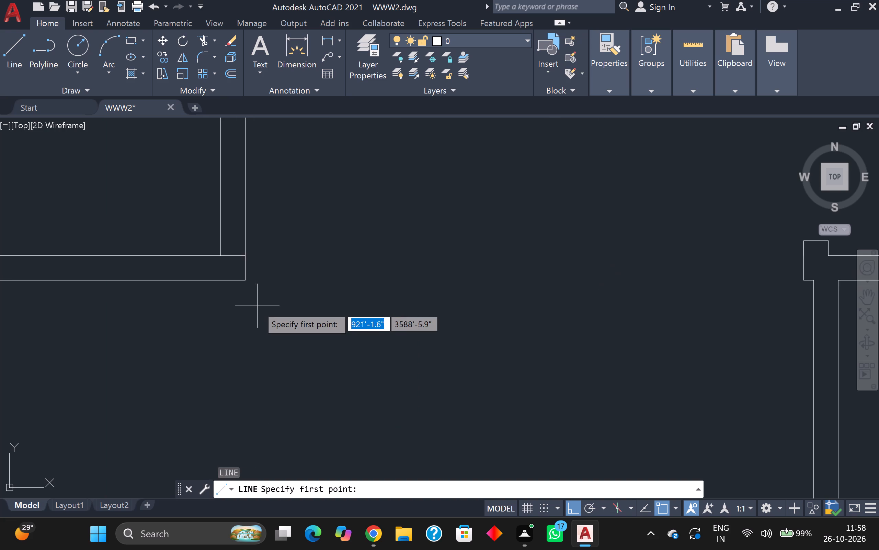
scroll(257, 306, up, 2)
click(204, 228)
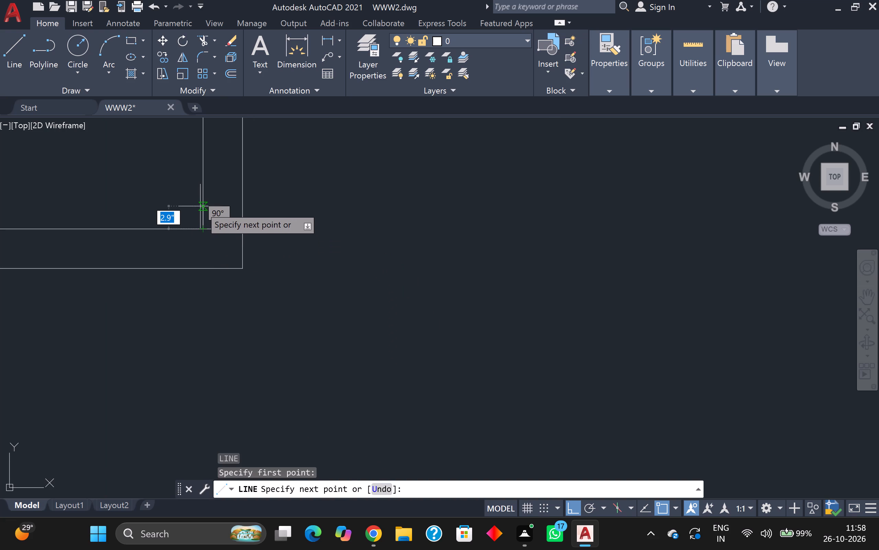
key(3)
key(Return)
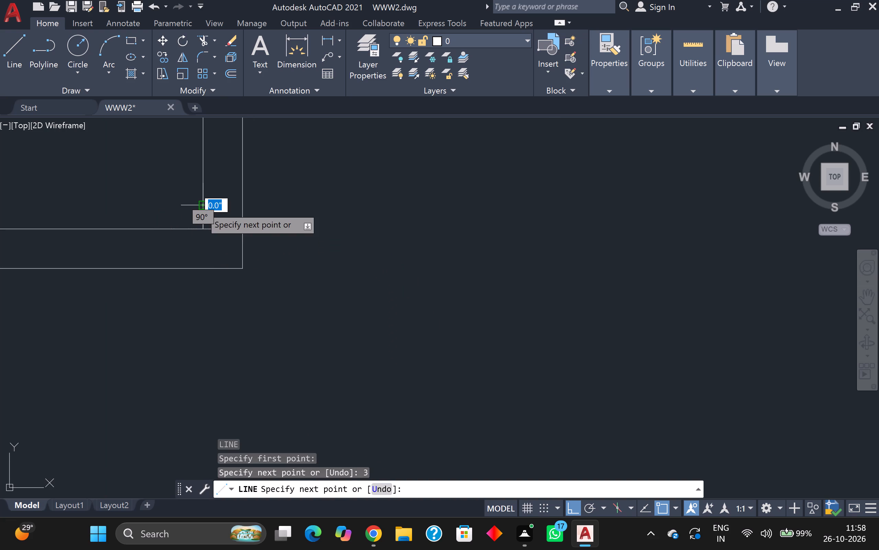
scroll(242, 193, up, 1)
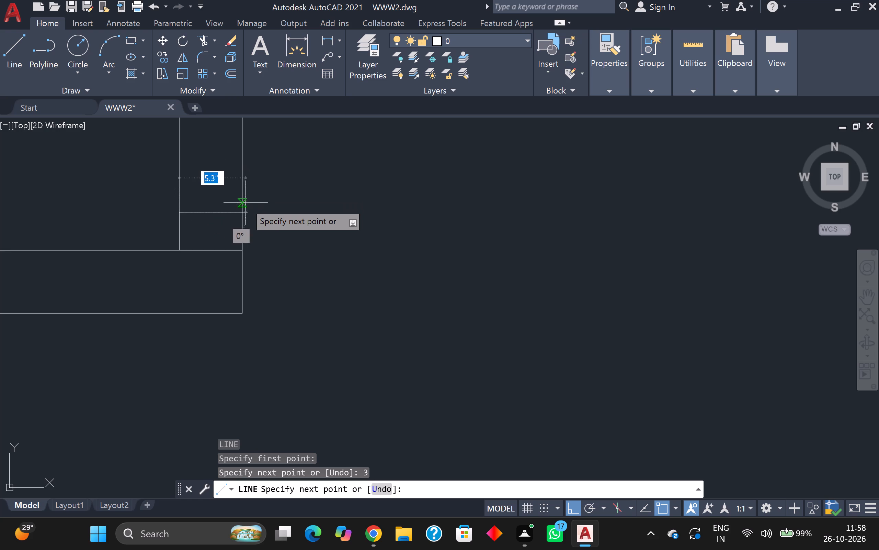
click(240, 212)
Continue the line 3' north along the partition's east face and back across the wall as the second door jamb.
scroll(256, 167, up, 1)
middle_drag(256, 167, 268, 234)
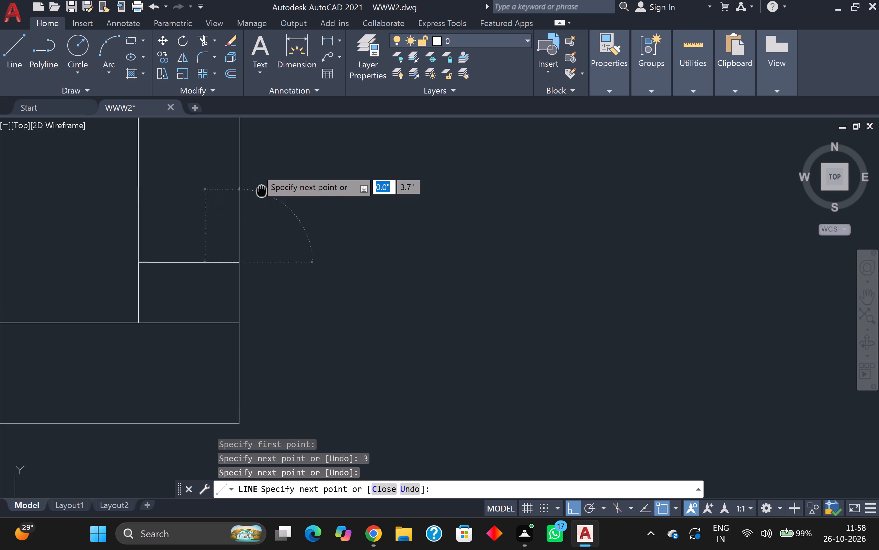
middle_drag(268, 234, 275, 411)
scroll(282, 405, down, 2)
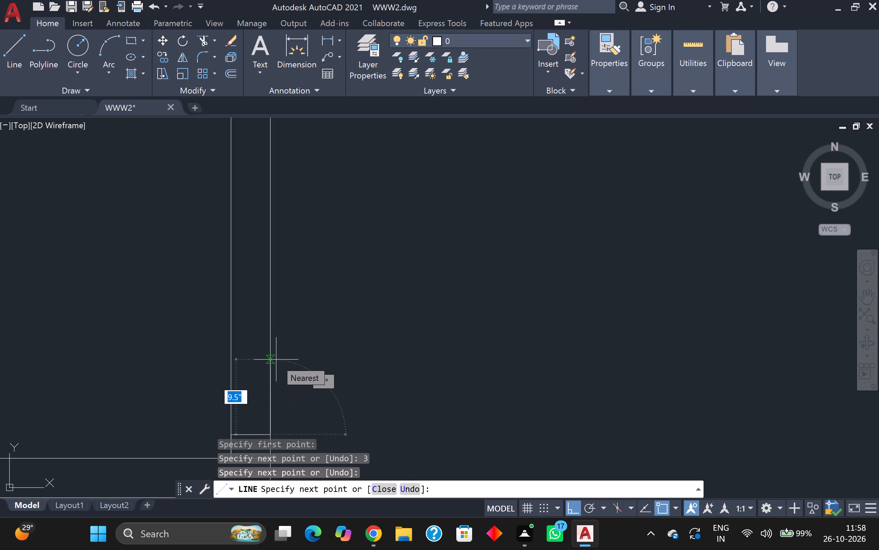
key(3)
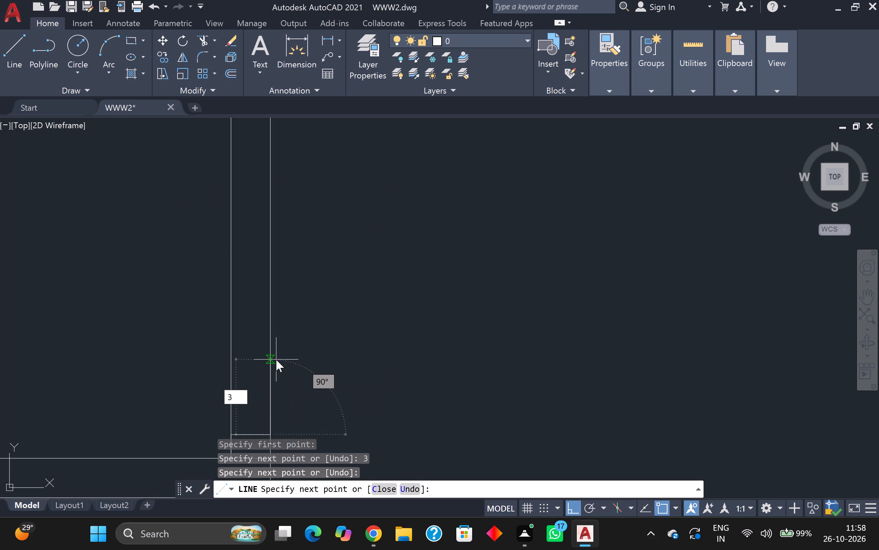
key(apostrophe)
key(Return)
scroll(276, 355, up, 1)
scroll(242, 289, down, 2)
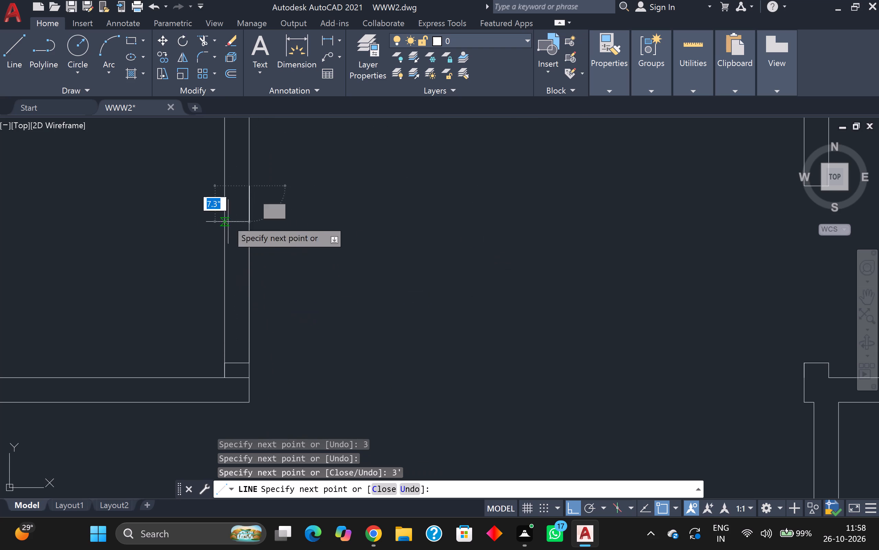
scroll(208, 181, up, 2)
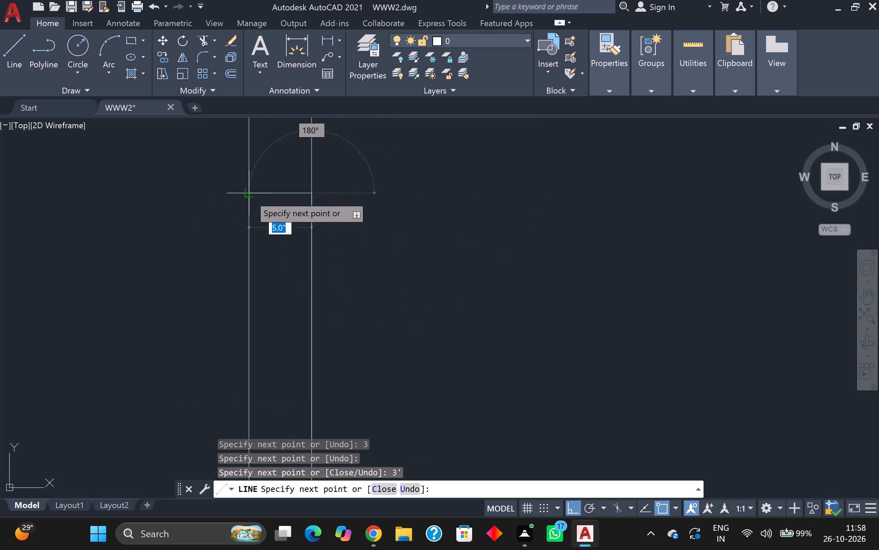
click(249, 195)
key(Escape)
Trim both wall lines between the jambs to cut the 3' opening into the northwest room.
scroll(236, 195, down, 3)
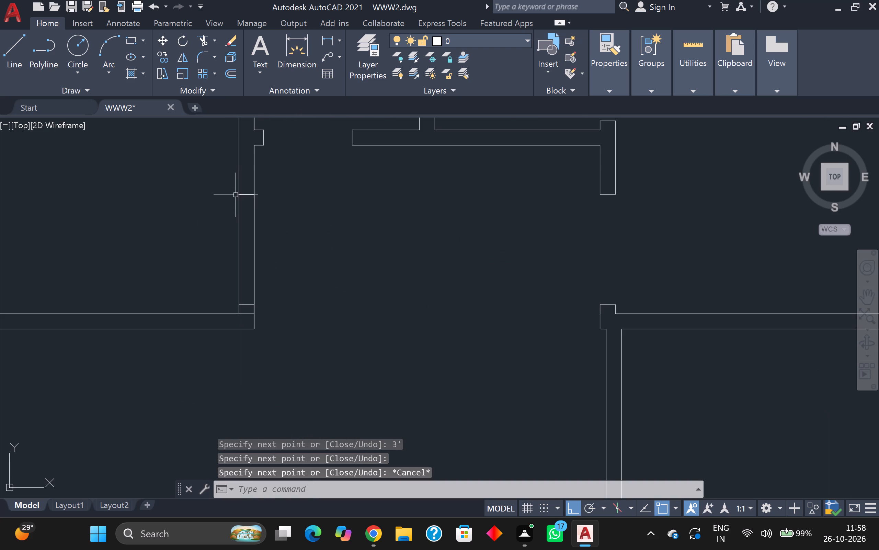
click(202, 46)
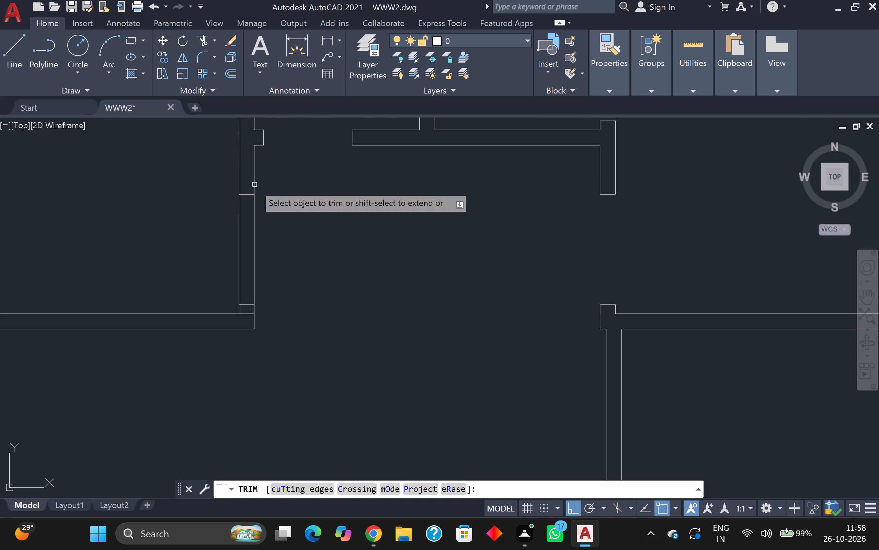
click(267, 240)
click(243, 250)
drag(240, 250, 237, 250)
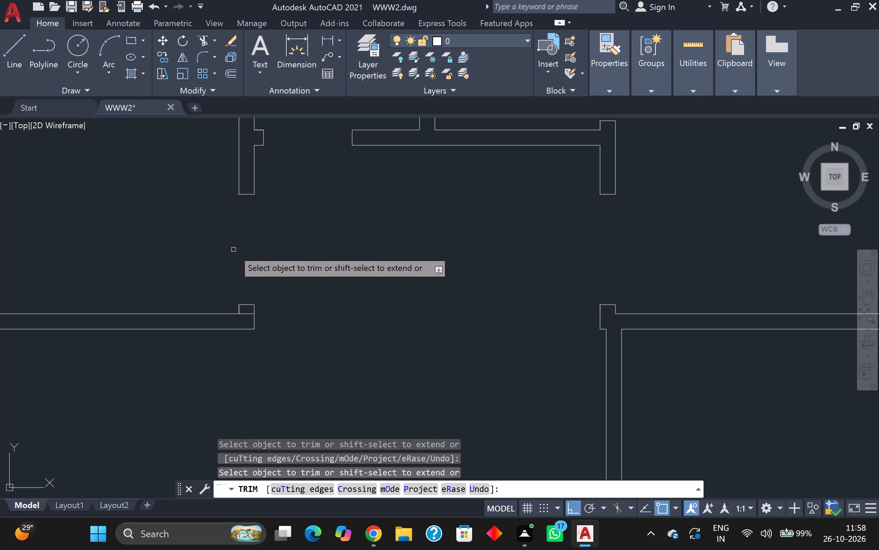
Trim the leftover line segment across the wall stub at the northwest room's southeast corner.
scroll(245, 329, up, 3)
click(247, 262)
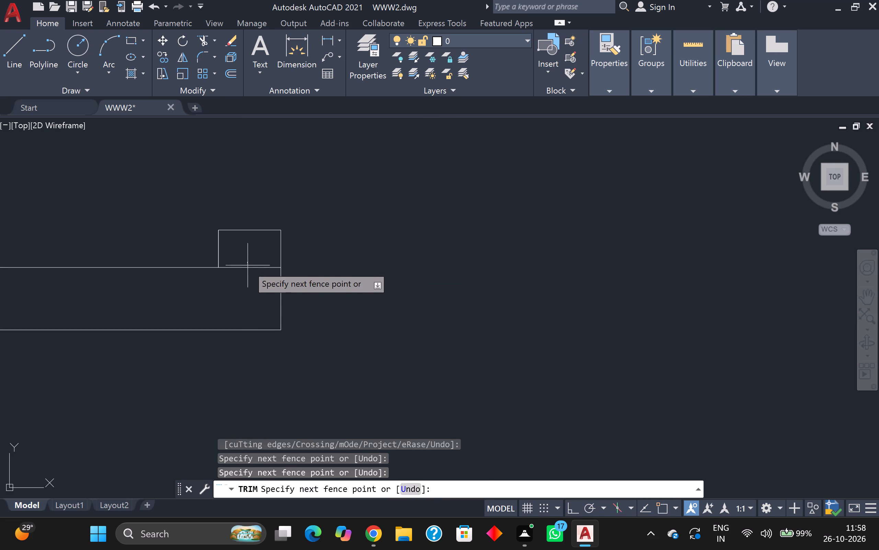
click(247, 276)
Trim the west outer wall's inner line where the northwest room's south partition meets it.
scroll(247, 277, down, 7)
middle_drag(295, 269, 323, 203)
scroll(297, 268, up, 1)
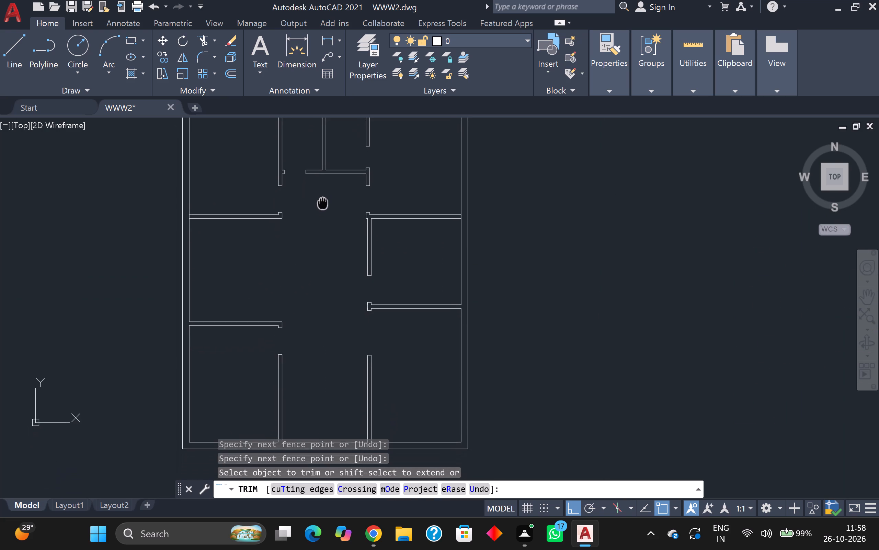
middle_drag(323, 203, 323, 185)
scroll(326, 235, down, 2)
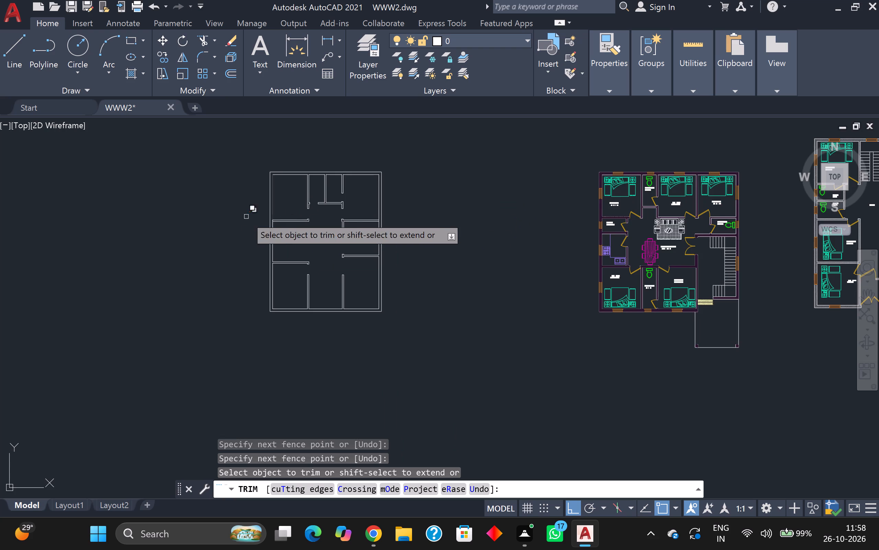
scroll(233, 217, up, 3)
scroll(404, 228, up, 2)
scroll(385, 254, up, 3)
click(331, 219)
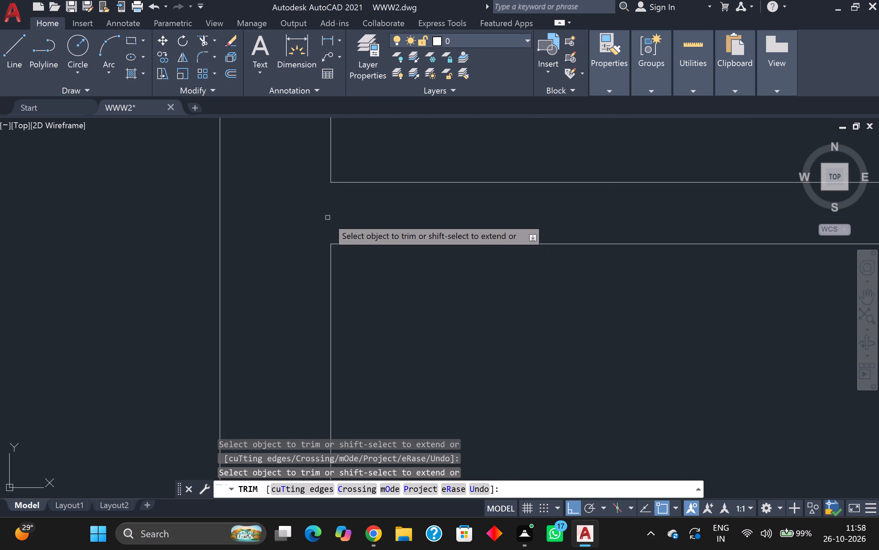
Examine the new plan's wall layout and openings alongside the neighbouring furnished floor plans.
scroll(325, 220, down, 6)
middle_drag(357, 264, 373, 218)
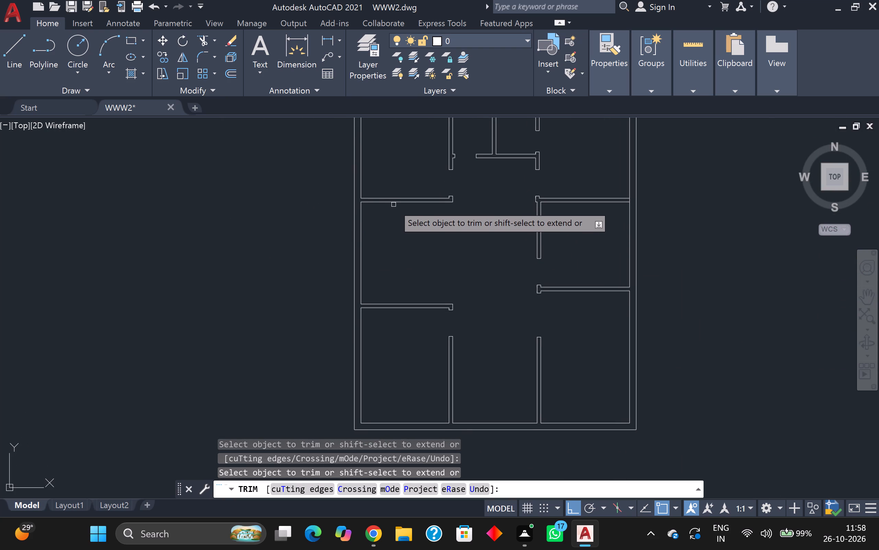
scroll(402, 230, down, 2)
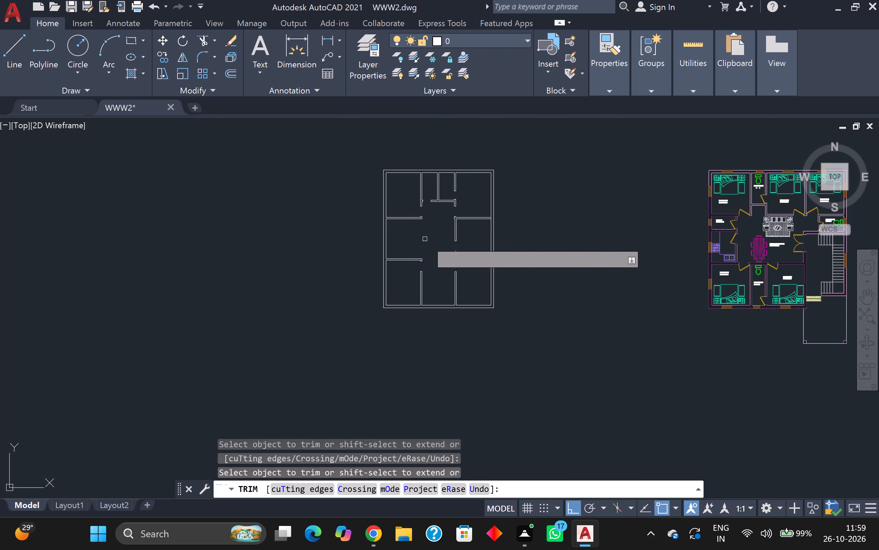
middle_drag(465, 268, 369, 250)
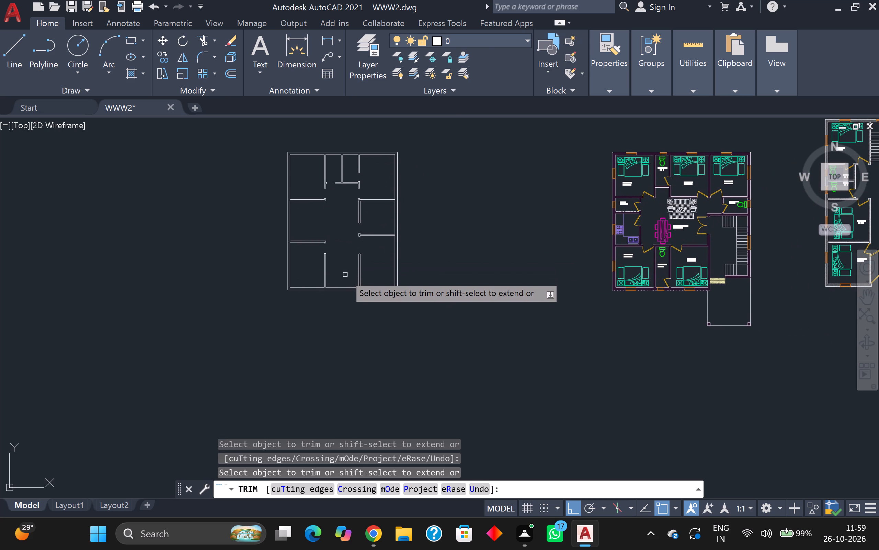
scroll(343, 275, down, 2)
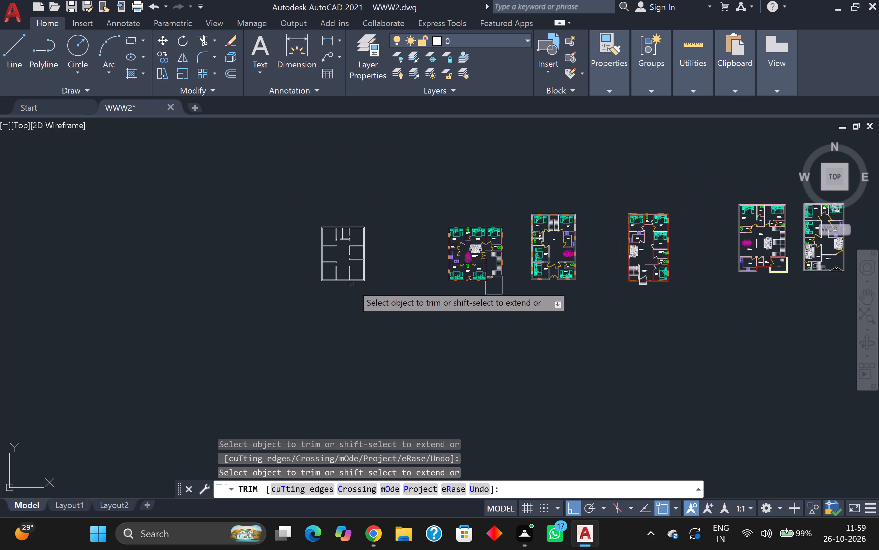
scroll(385, 295, down, 1)
scroll(418, 284, up, 4)
scroll(418, 284, down, 1)
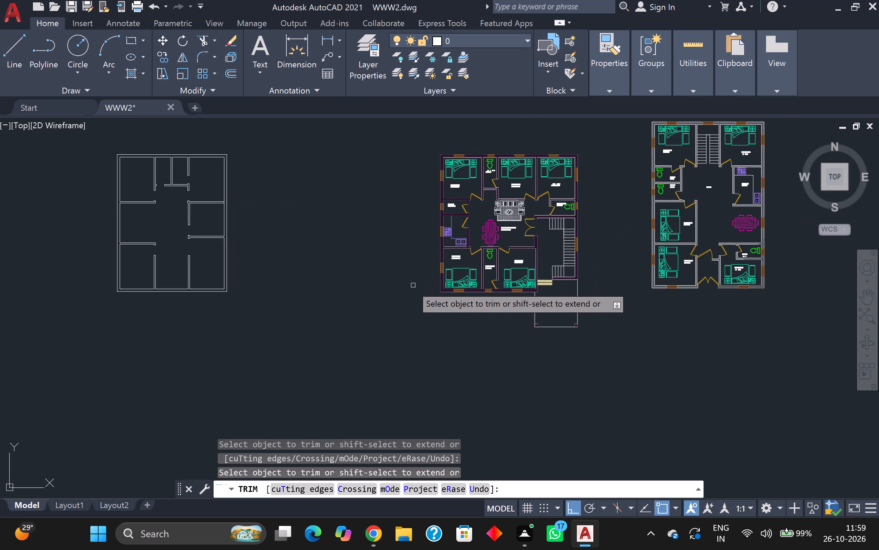
scroll(367, 287, down, 1)
middle_drag(363, 286, 577, 360)
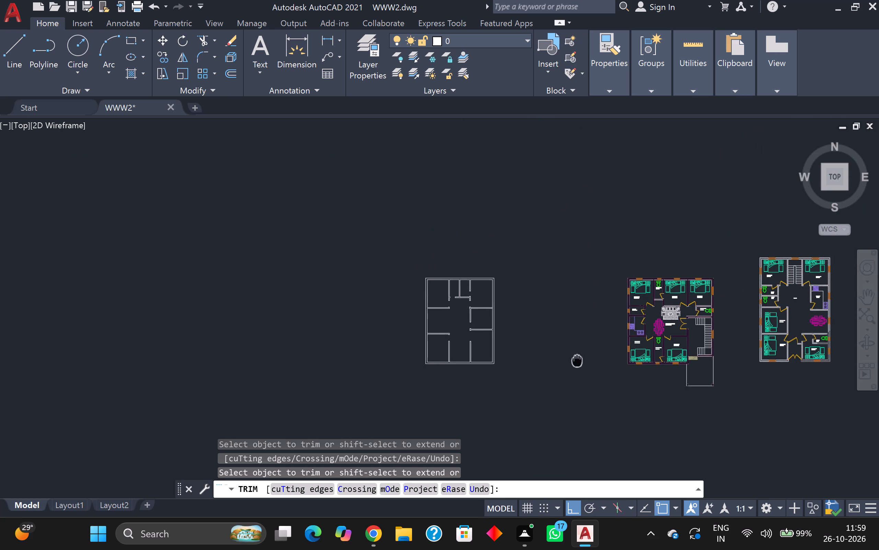
middle_drag(577, 360, 494, 338)
scroll(407, 294, up, 2)
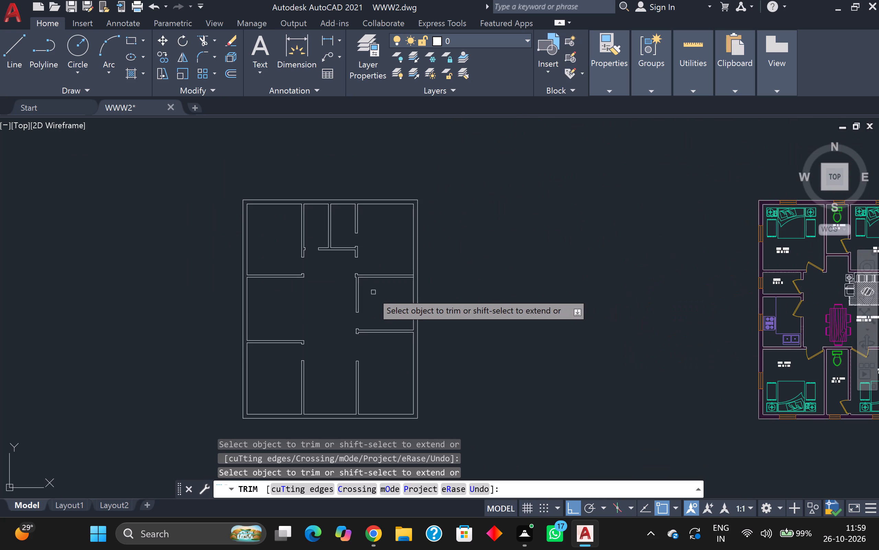
key(Escape)
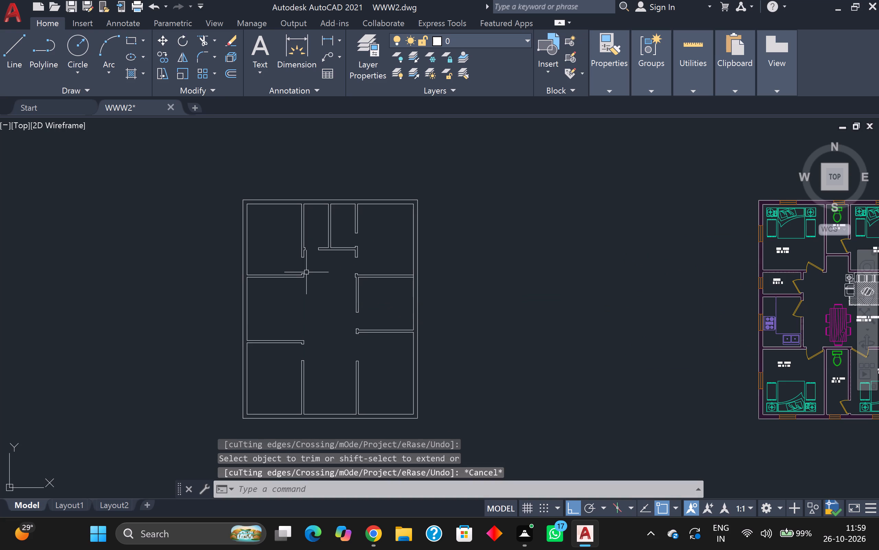
Draw a 2' wide window outline across the north outer wall of the narrow room just east of the northwest room.
key(l)
key(Return)
scroll(294, 255, up, 1)
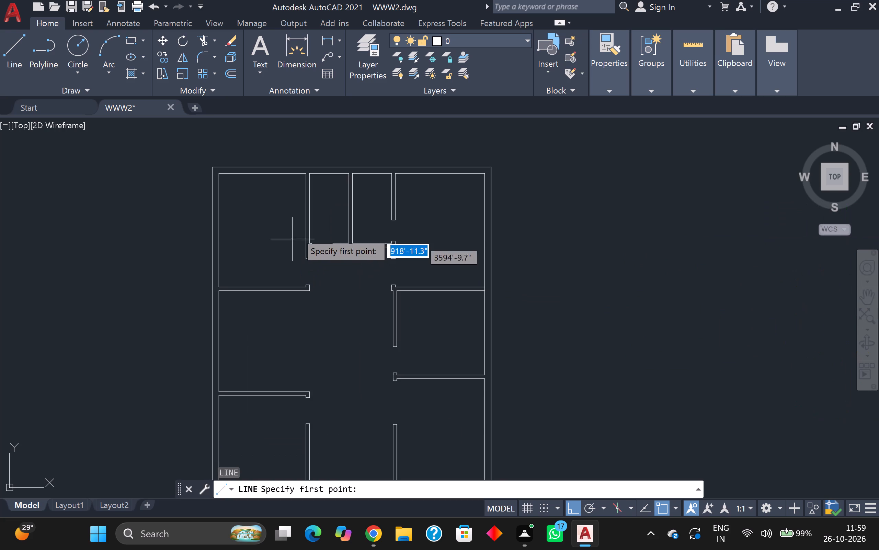
scroll(341, 163, up, 2)
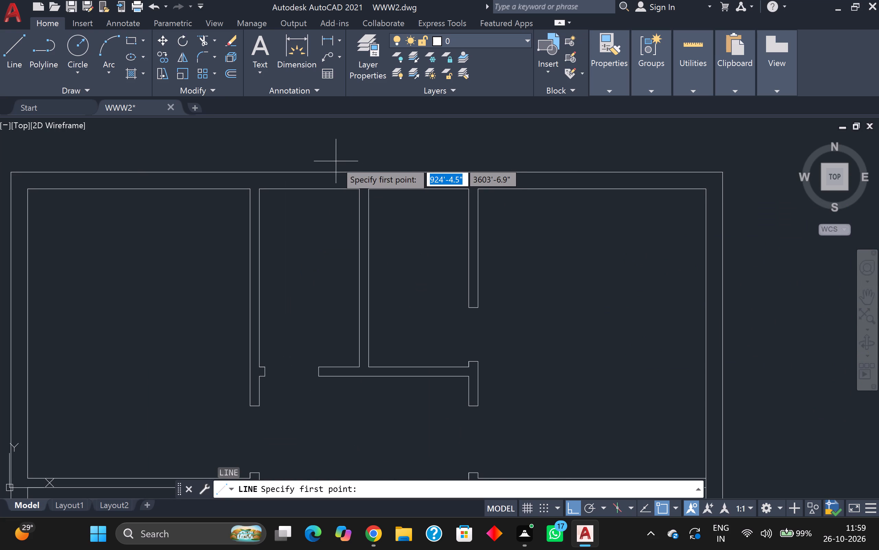
scroll(330, 165, up, 1)
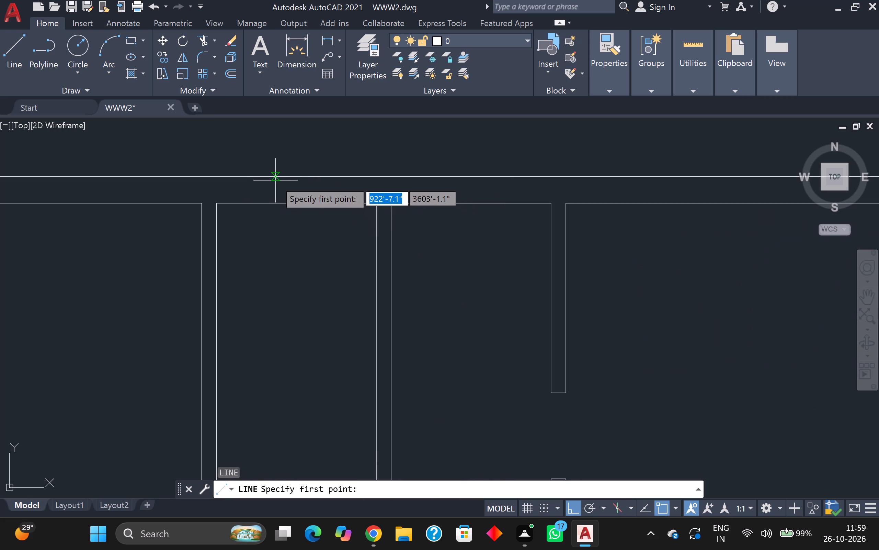
scroll(273, 180, up, 2)
click(223, 169)
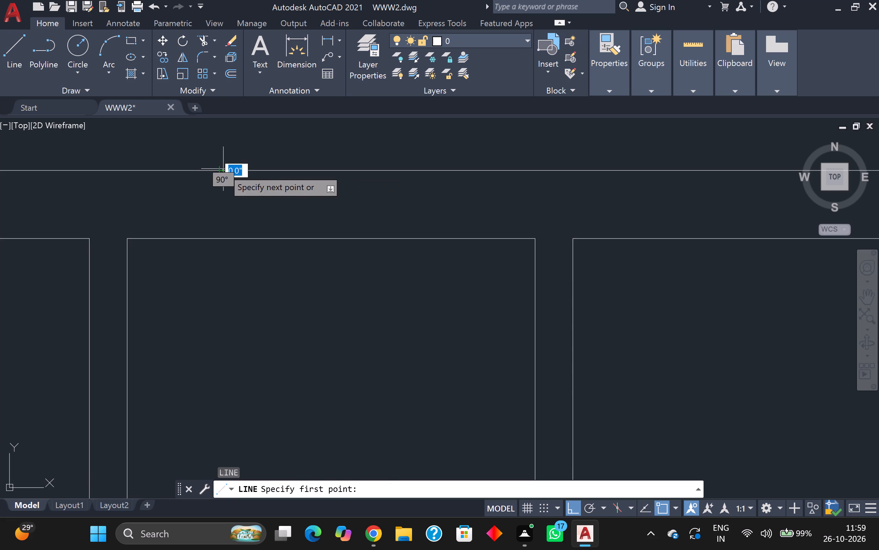
click(219, 237)
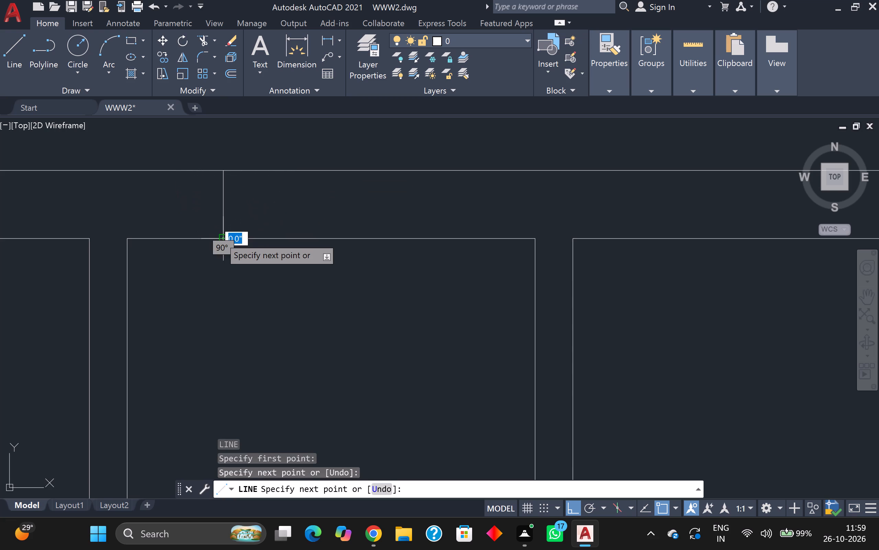
text(2')
key(Return)
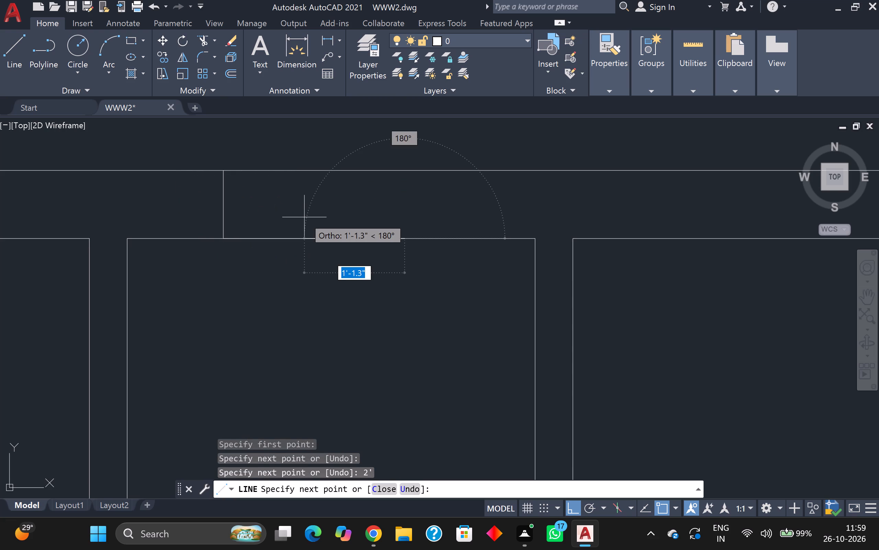
click(405, 172)
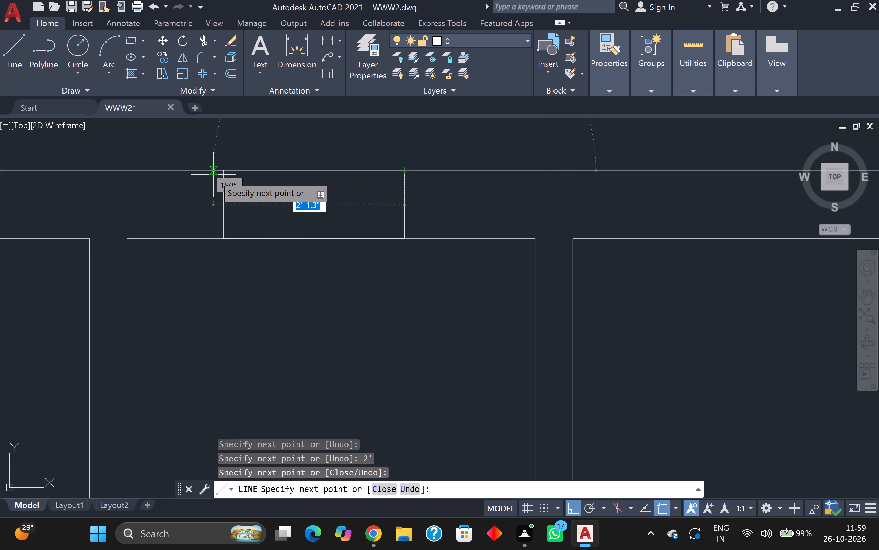
click(223, 173)
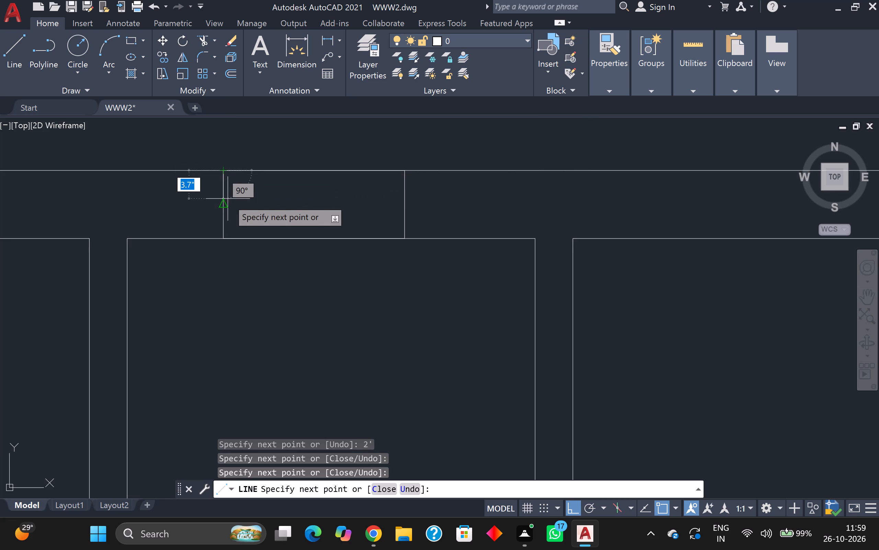
Draw the 2' window's lengthwise centre line between the midpoints of its two end lines.
click(225, 206)
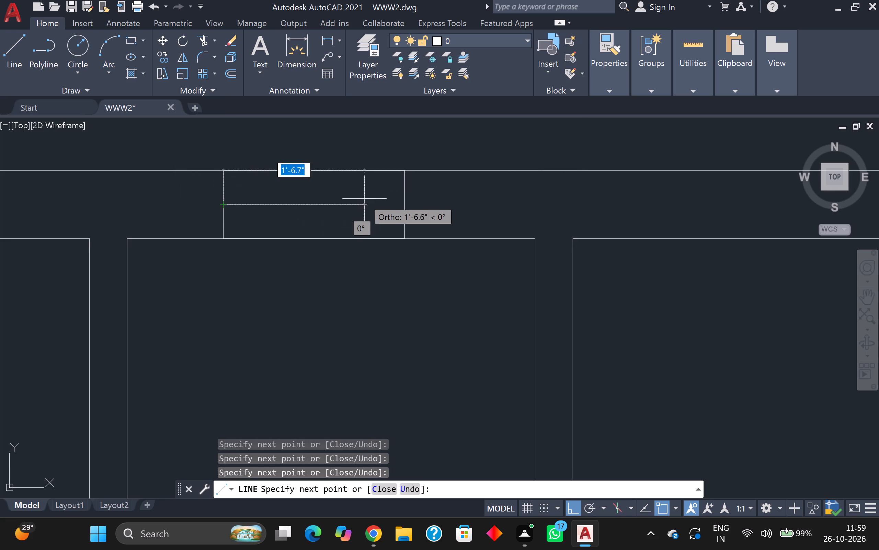
click(408, 207)
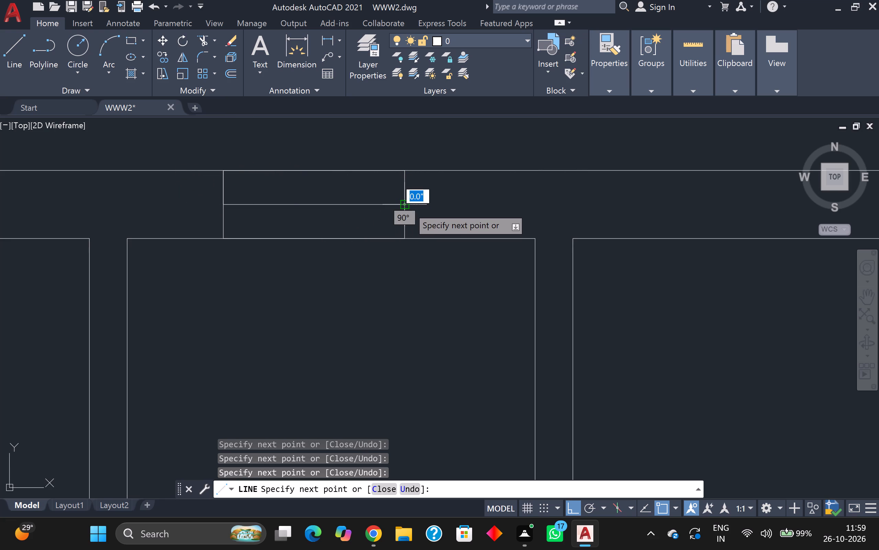
scroll(408, 207, down, 2)
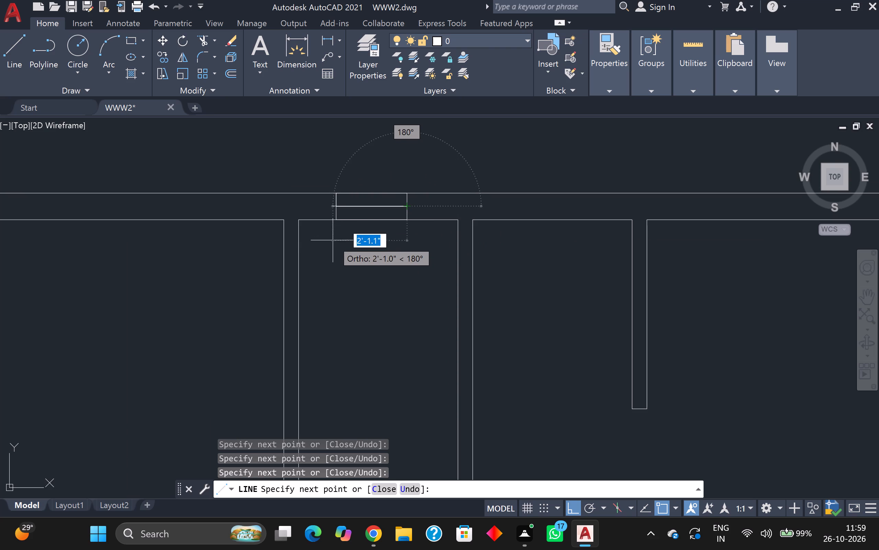
key(Escape)
scroll(315, 256, down, 3)
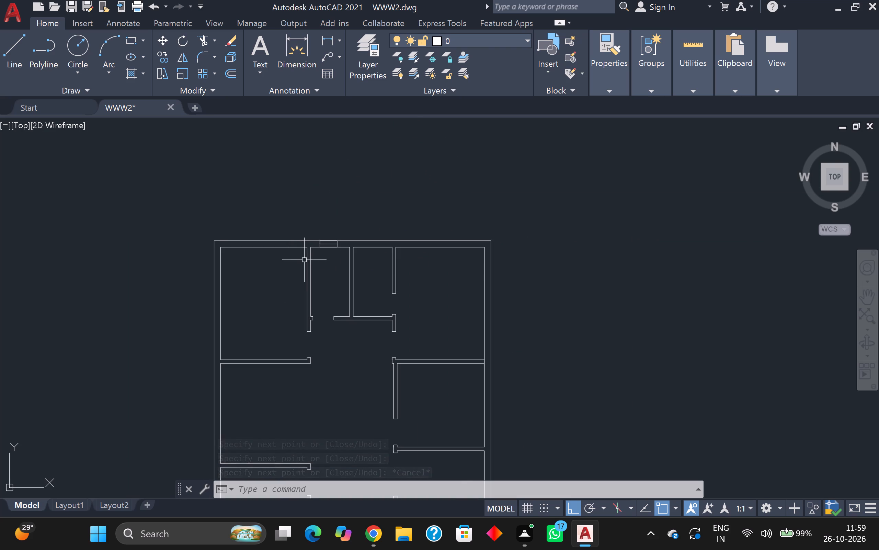
Draw a 3' wide window outline across the north outer wall of the northeast room.
middle_drag(449, 286, 432, 297)
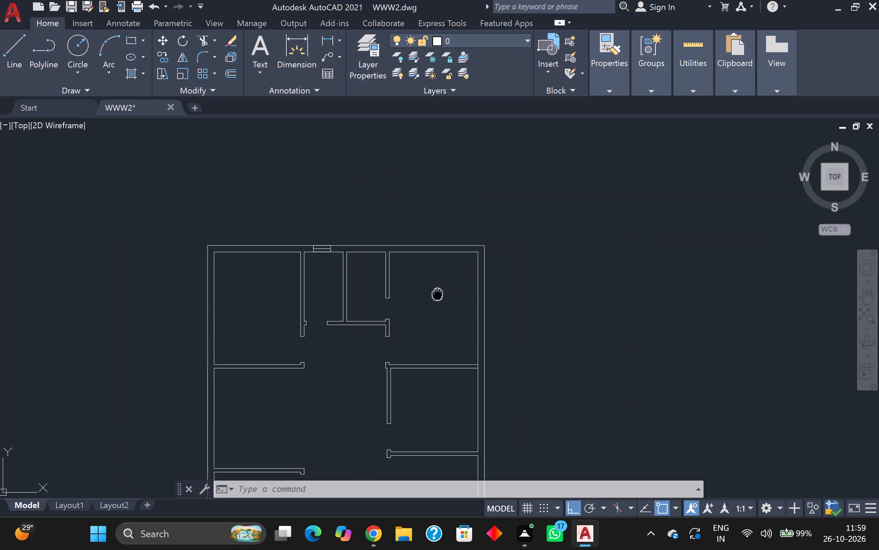
middle_drag(432, 297, 344, 344)
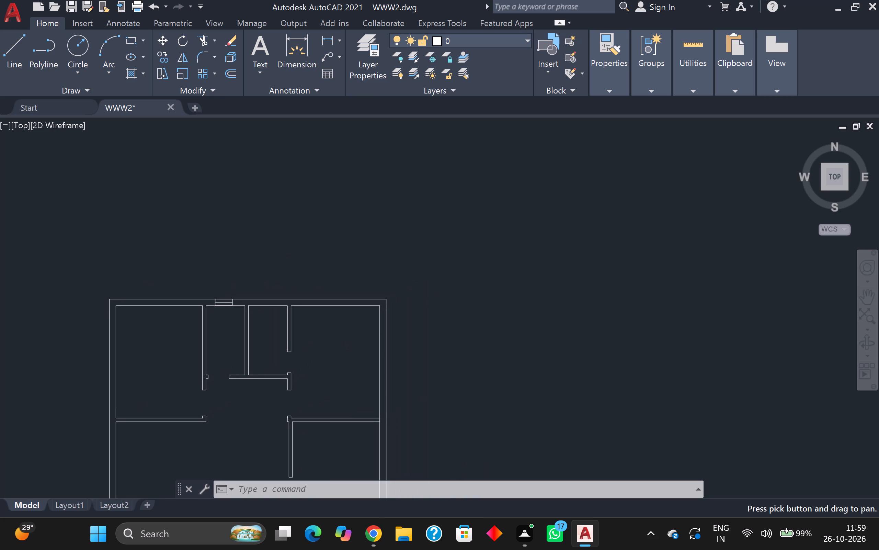
key(l)
key(Return)
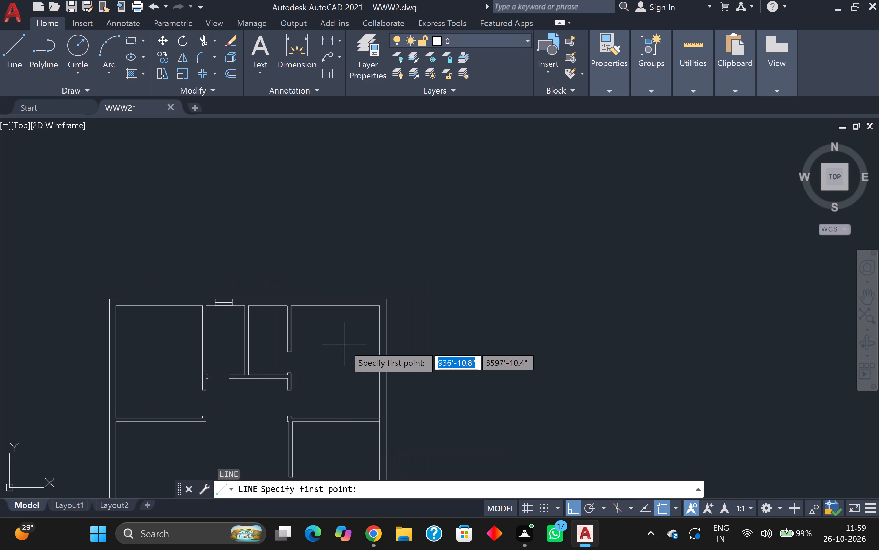
scroll(341, 322, up, 1)
scroll(341, 286, up, 2)
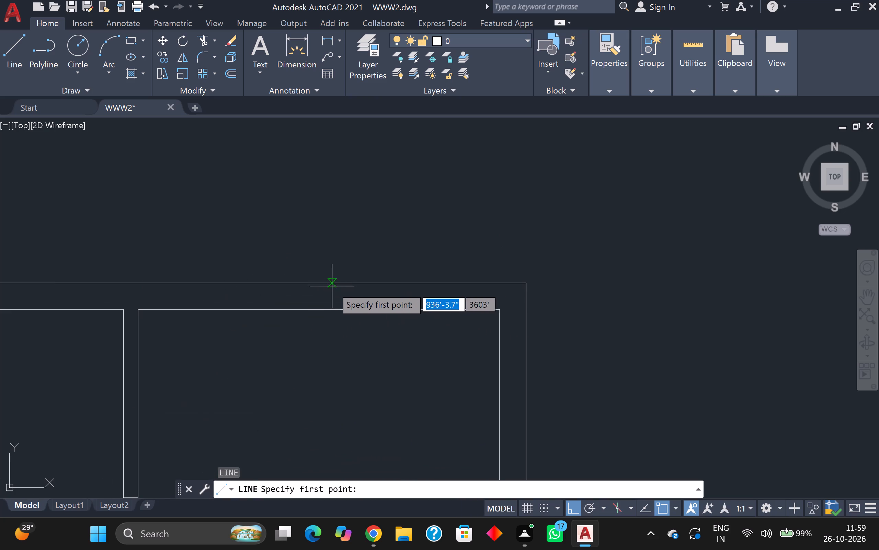
scroll(312, 293, down, 1)
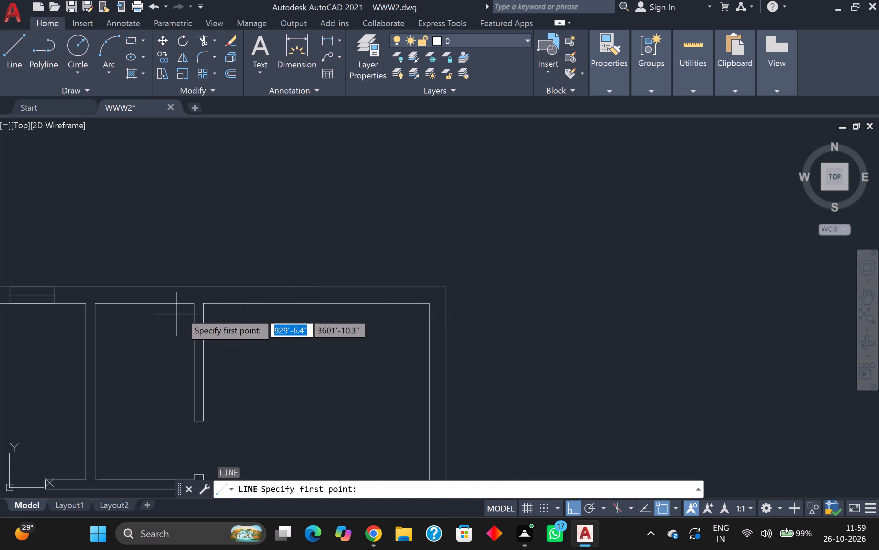
scroll(284, 283, up, 3)
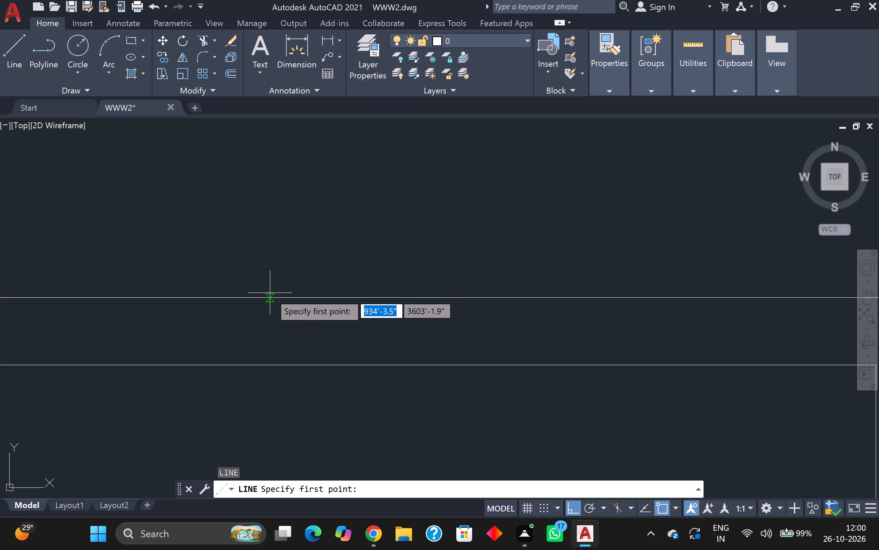
click(265, 297)
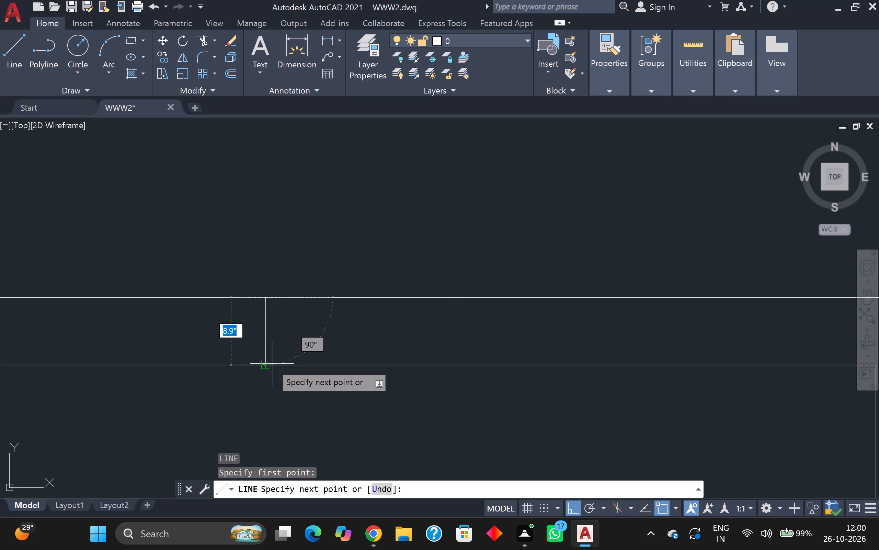
click(269, 366)
scroll(313, 351, down, 4)
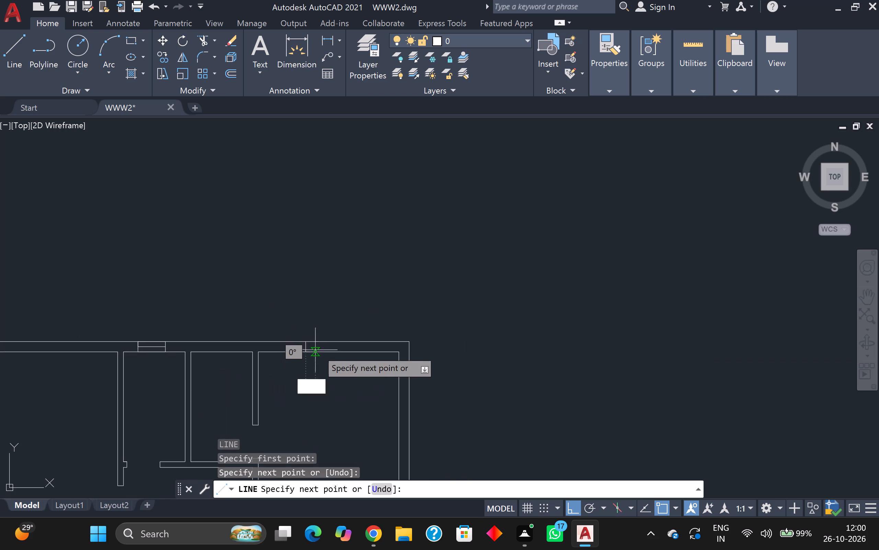
scroll(333, 353, up, 3)
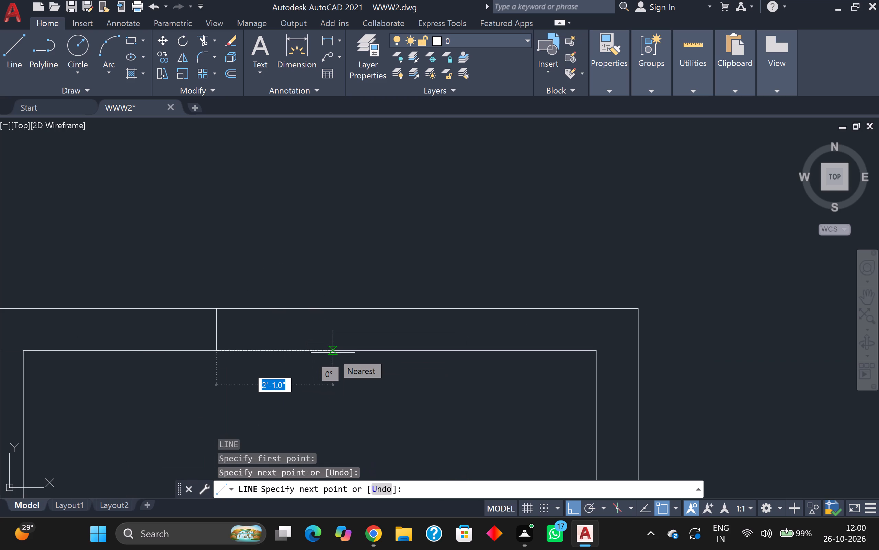
text(3')
key(Return)
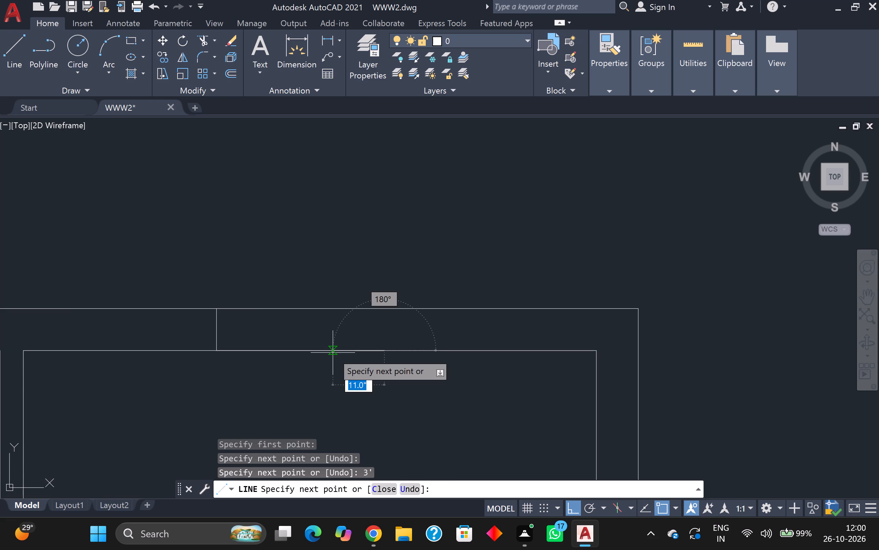
scroll(424, 356, down, 1)
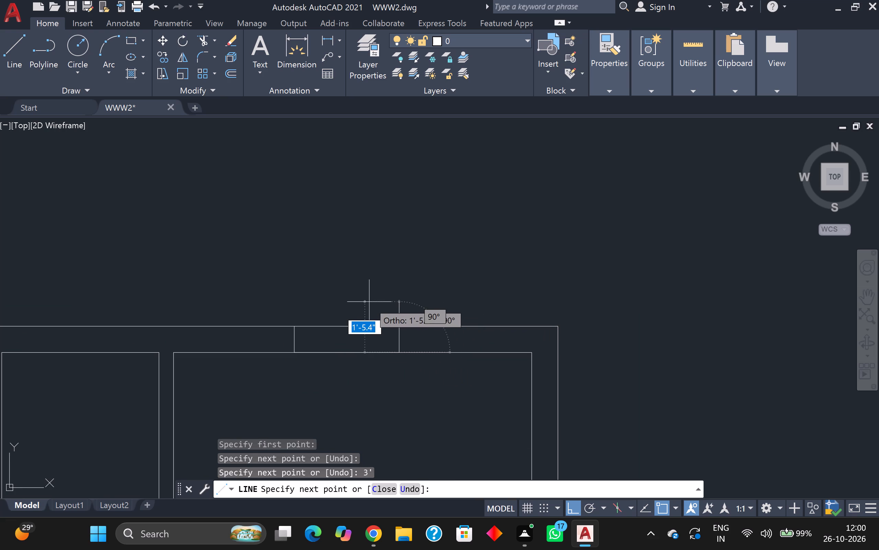
click(399, 323)
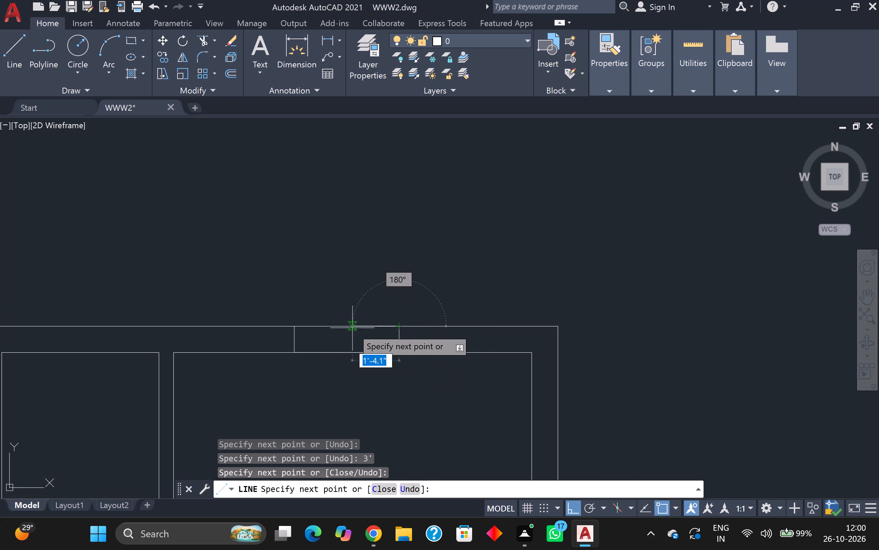
click(295, 330)
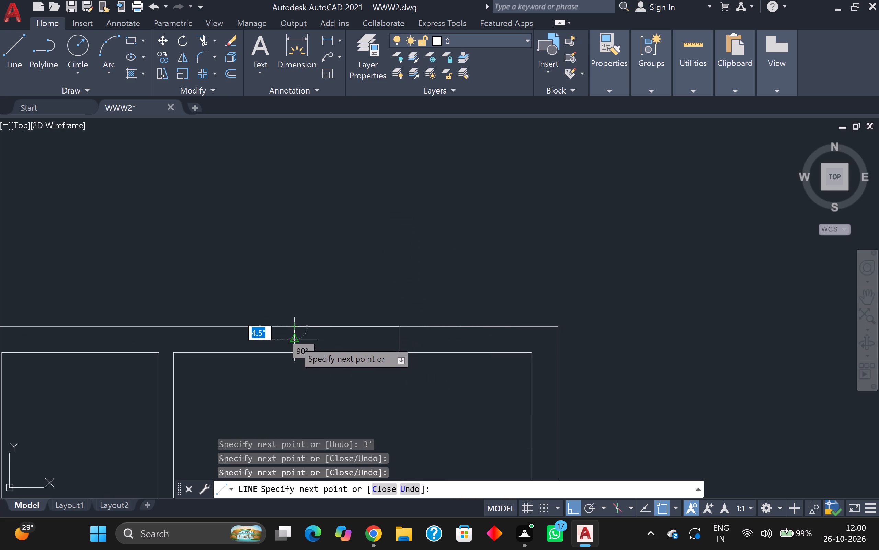
Draw the 3' window's lengthwise centre line between the midpoints of its two end lines.
click(294, 338)
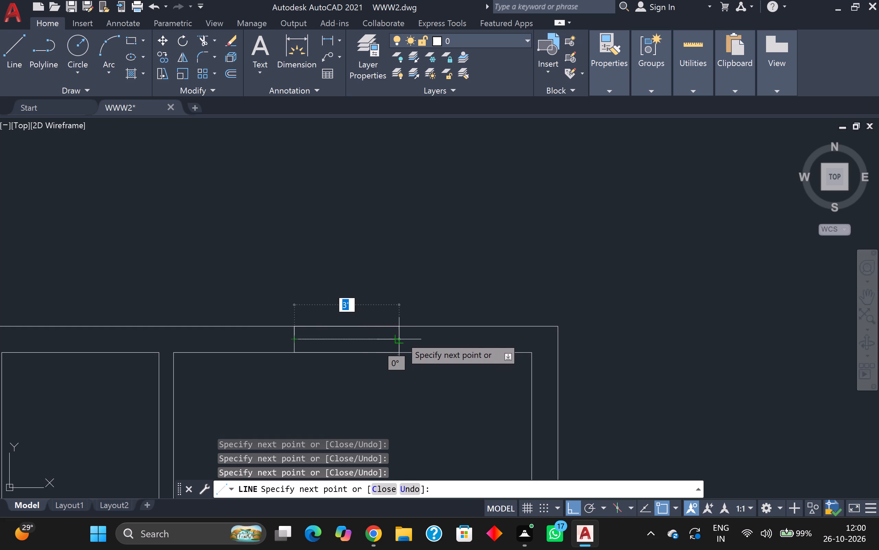
click(401, 337)
scroll(379, 330, down, 2)
key(Escape)
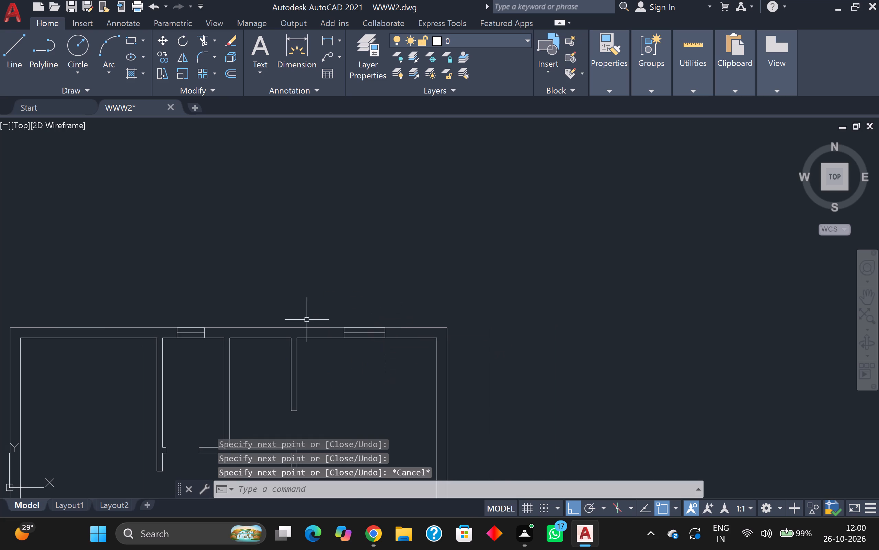
Copy the 2' window from its centre line's midpoint eastward along the north wall into the second narrow room.
middle_drag(307, 319, 412, 225)
click(263, 222)
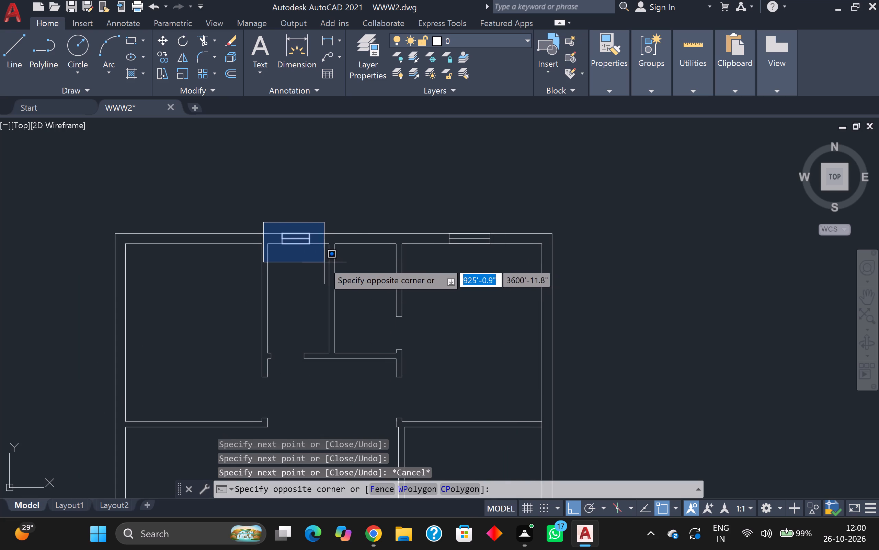
click(318, 256)
key(c)
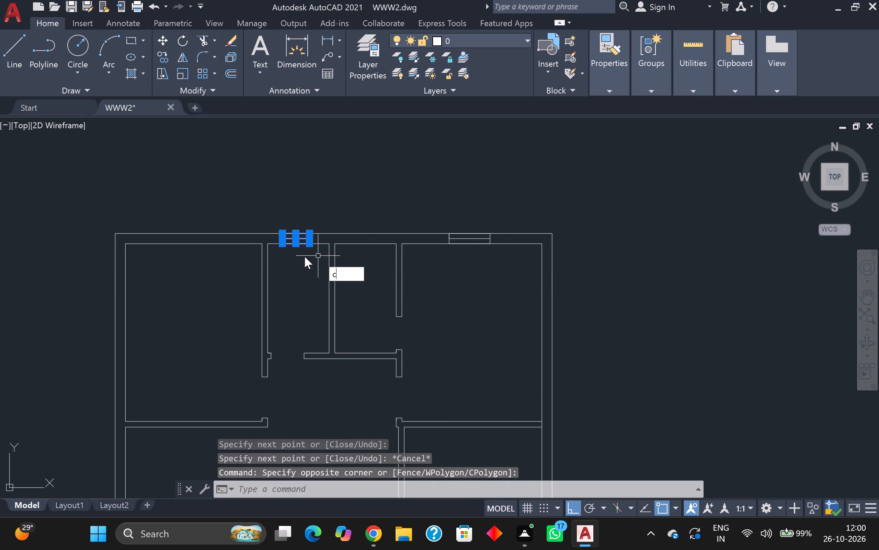
key(o)
key(Return)
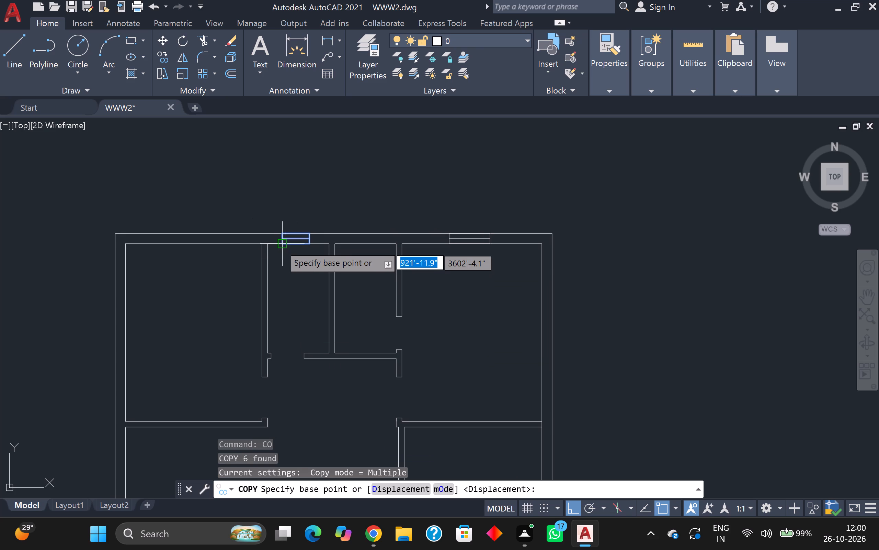
scroll(280, 241, up, 1)
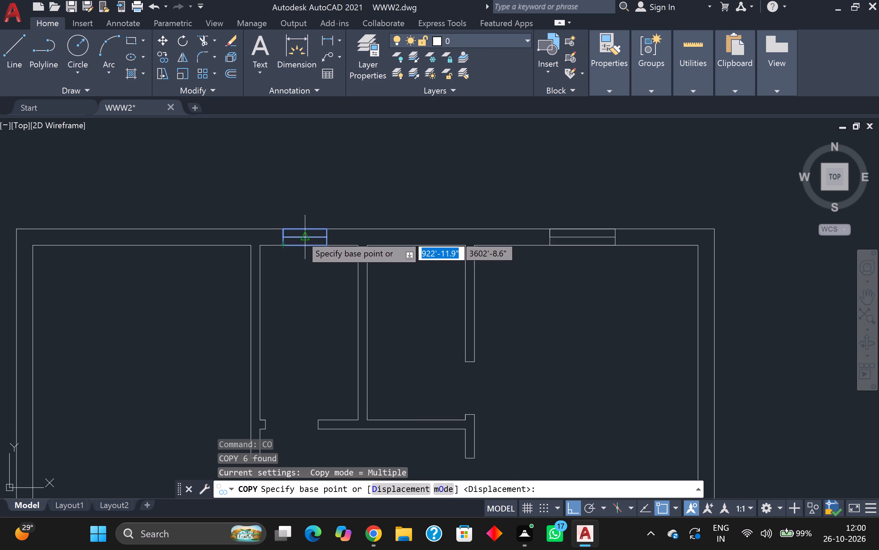
click(302, 235)
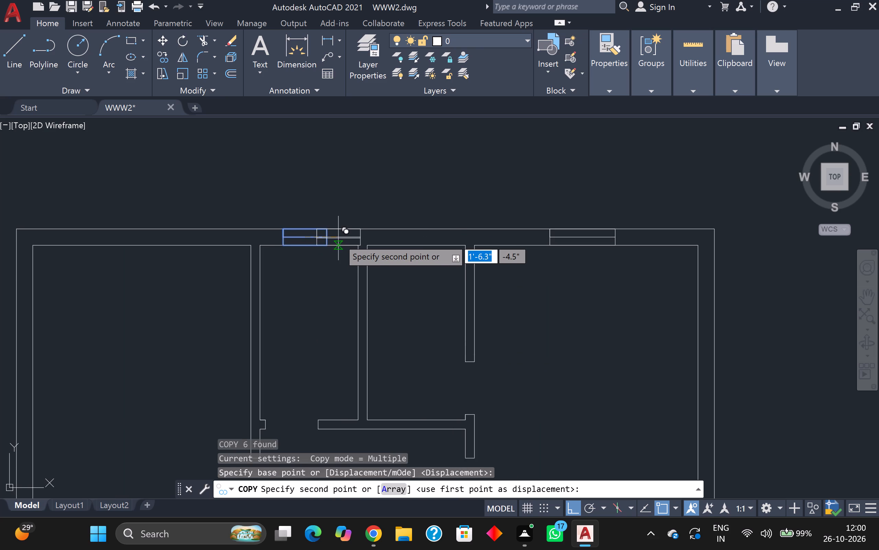
scroll(337, 238, up, 3)
scroll(448, 225, down, 2)
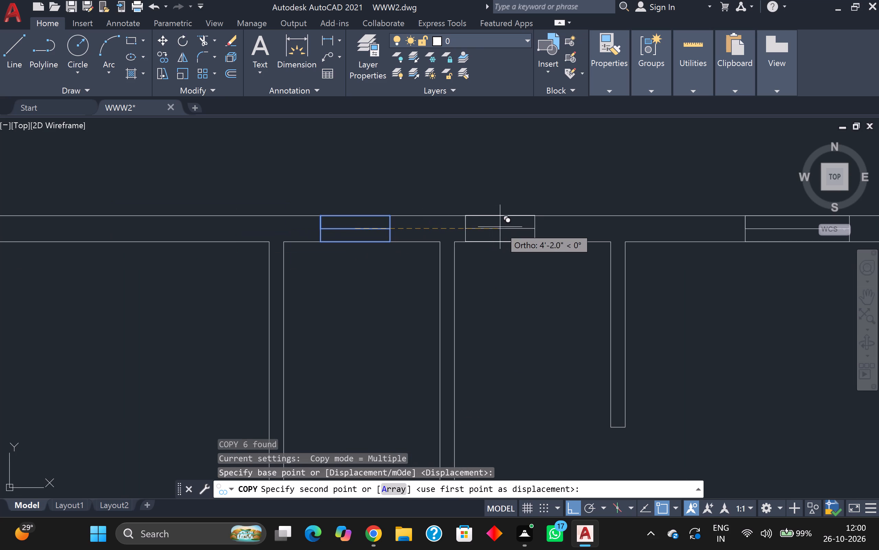
click(515, 229)
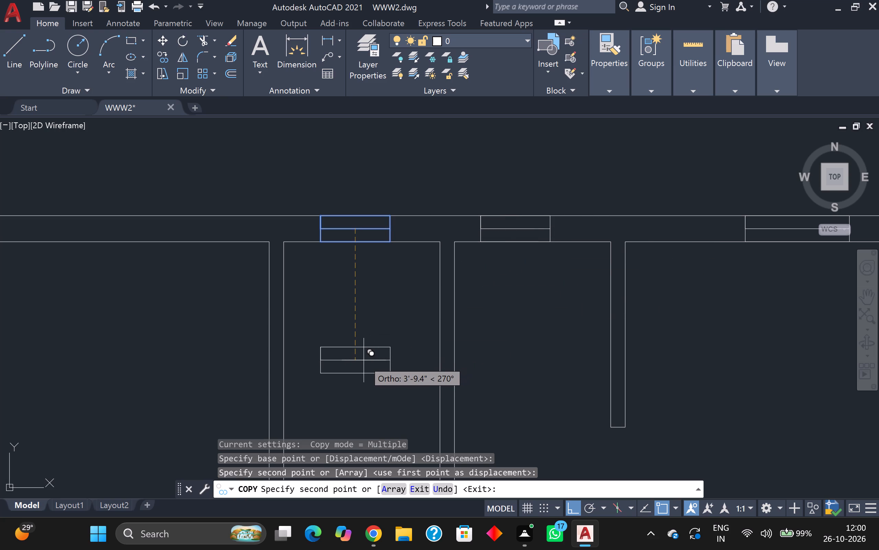
key(Escape)
scroll(364, 360, down, 2)
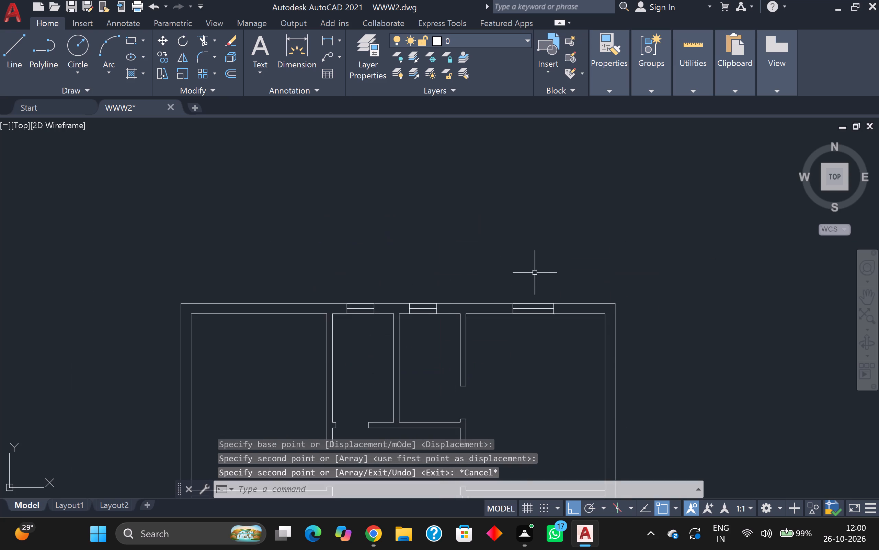
Copy the 3' window from its centre line's midpoint westward along the north wall into the northwest room.
scroll(535, 273, up, 3)
middle_drag(478, 316, 472, 217)
drag(407, 262, 406, 265)
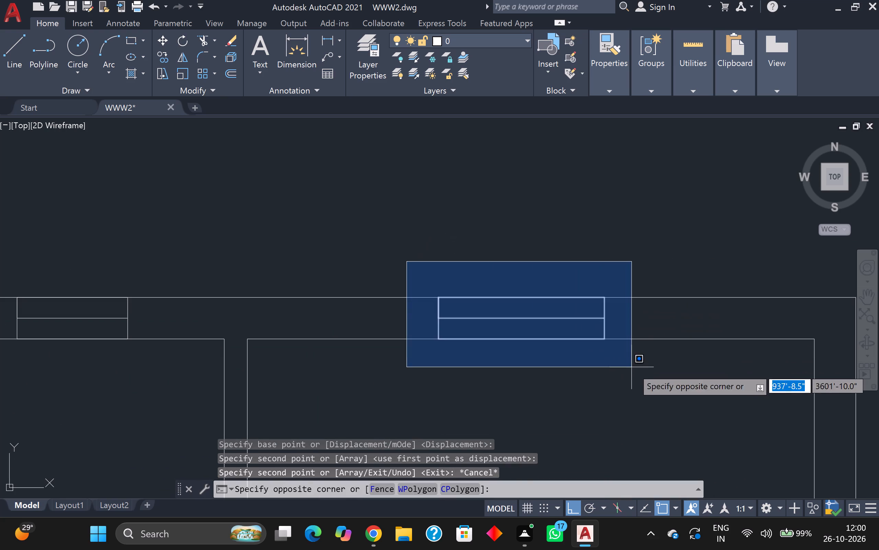
click(633, 368)
key(c)
key(o)
key(Return)
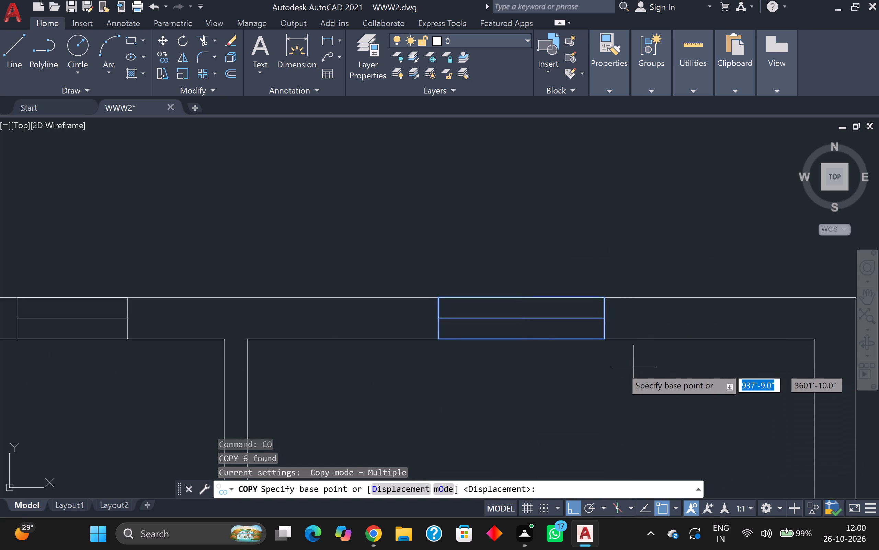
click(519, 318)
scroll(420, 331, down, 3)
middle_drag(416, 329, 486, 332)
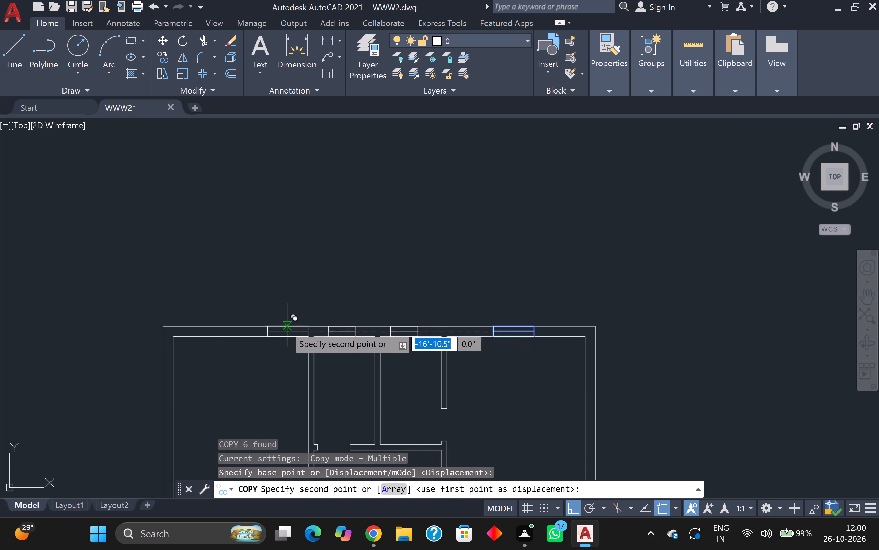
scroll(279, 327, up, 4)
click(120, 367)
scroll(118, 365, down, 3)
middle_drag(121, 365, 345, 366)
scroll(352, 364, down, 1)
key(Escape)
Draw a 3' long window outline across the 9" west outer wall of the northwest room.
middle_drag(349, 361, 384, 257)
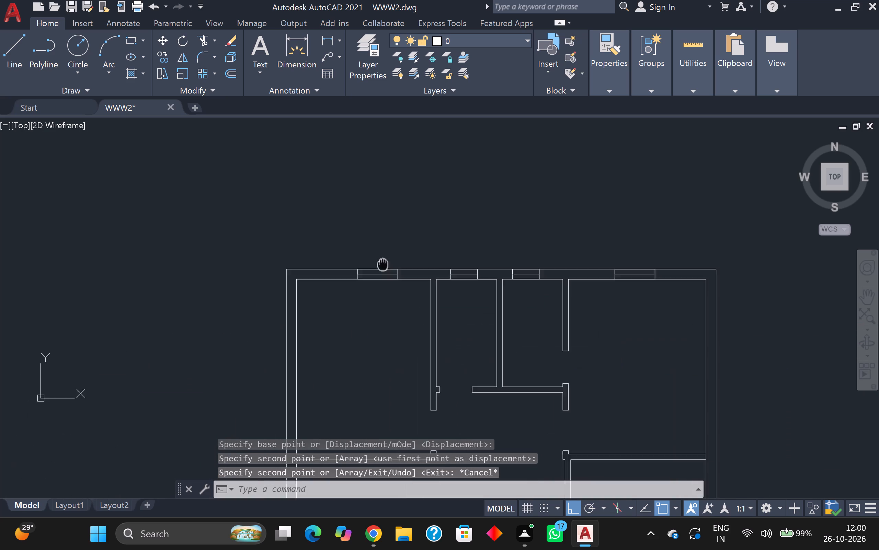
middle_drag(384, 257, 395, 216)
key(l)
key(Return)
scroll(337, 278, up, 2)
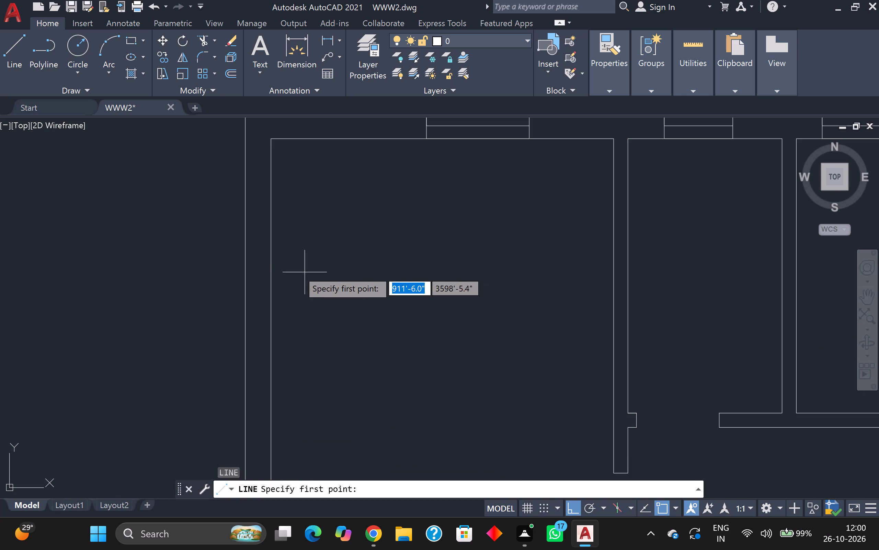
click(246, 303)
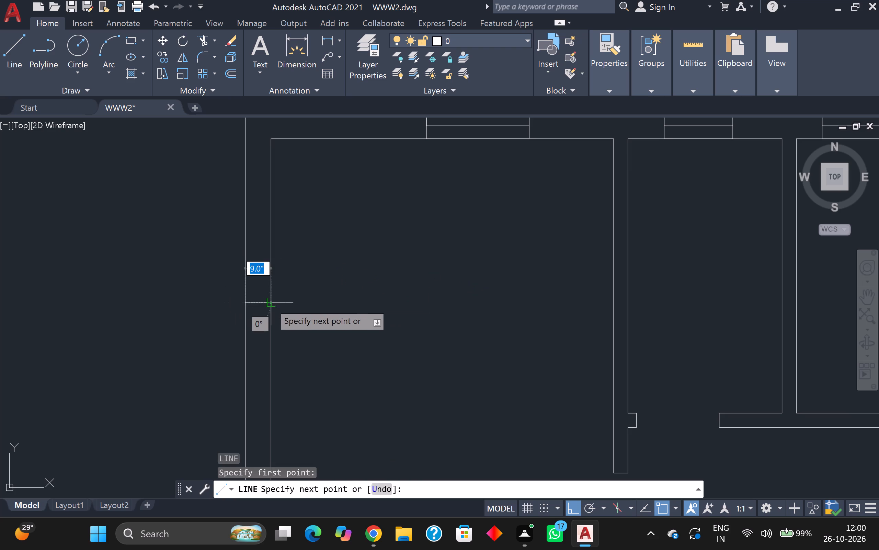
click(275, 302)
middle_drag(281, 330, 293, 308)
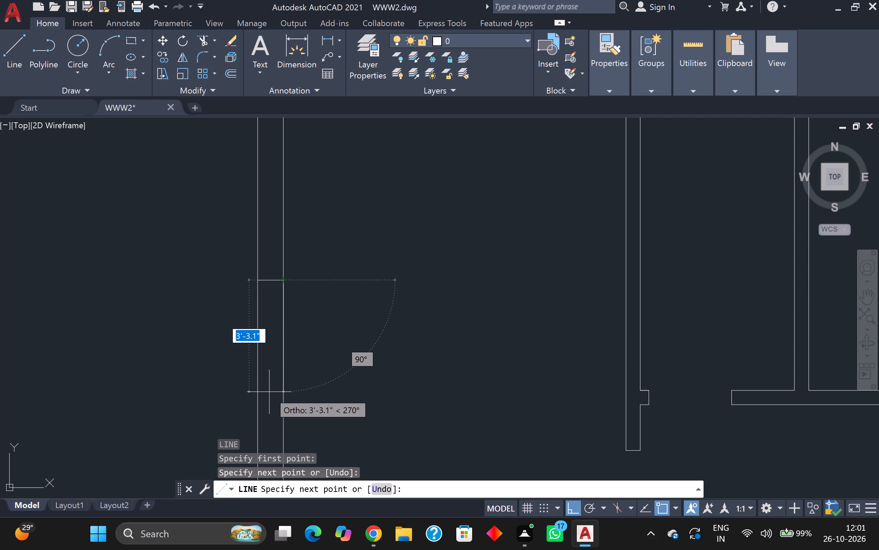
text(3')
key(Return)
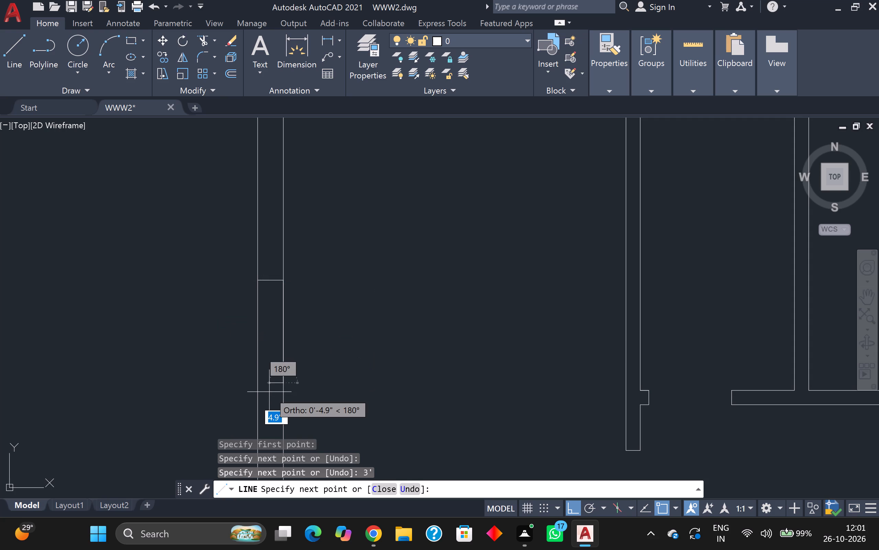
scroll(269, 392, down, 3)
middle_drag(269, 391, 311, 294)
scroll(306, 294, up, 2)
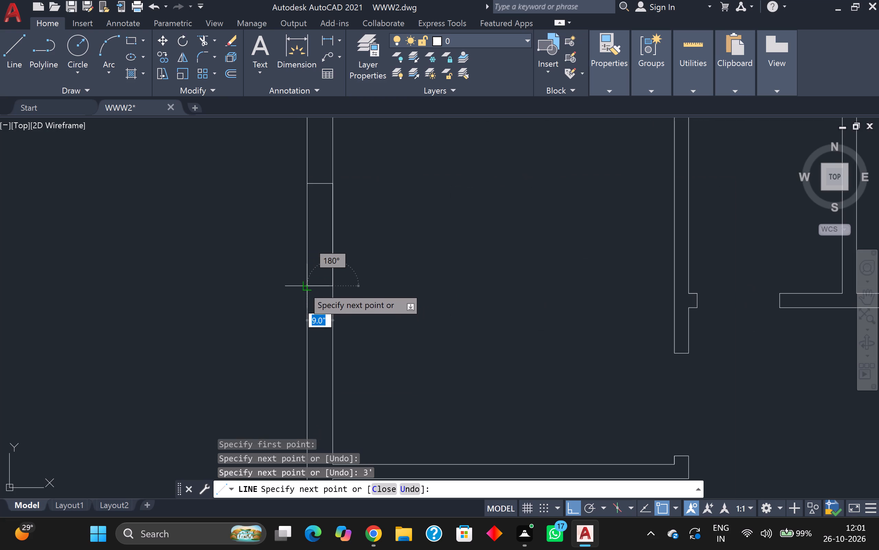
click(304, 285)
click(309, 180)
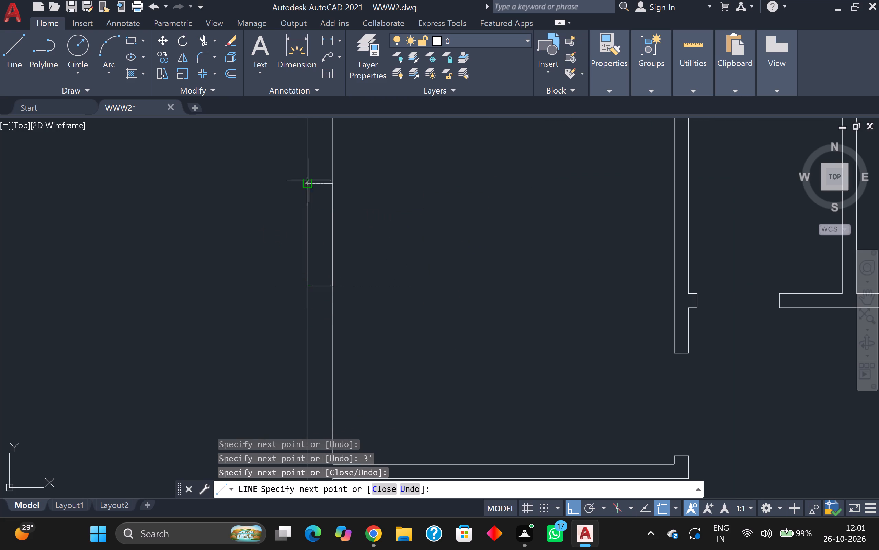
Draw the west window's lengthwise centre line between the midpoints of its two end lines.
click(317, 181)
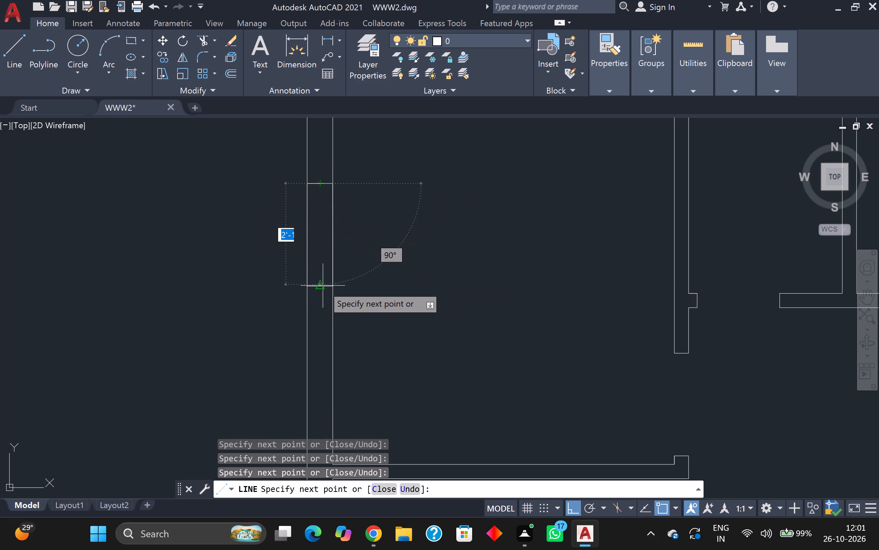
click(323, 287)
scroll(323, 287, down, 2)
right_click(323, 287)
key(Escape)
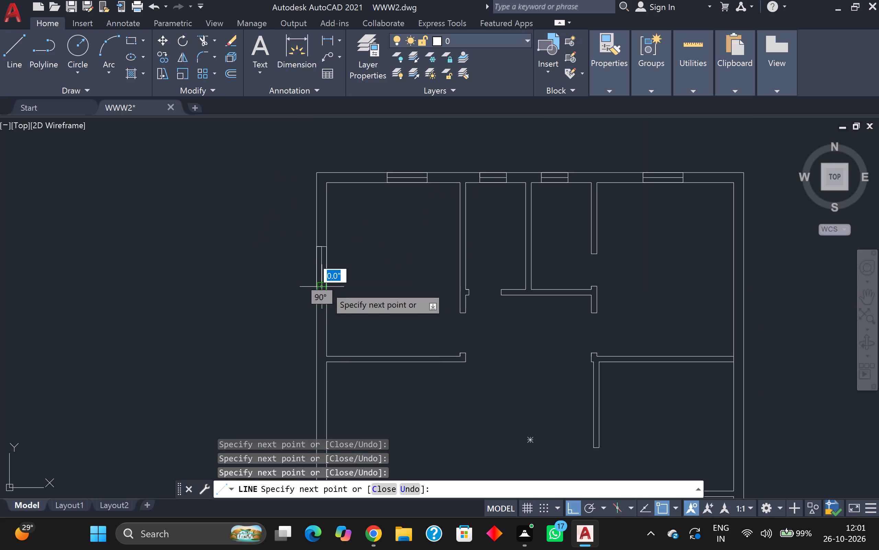
key(Escape)
Copy the 3' west window from its centre line's midpoint about 9'-3" southward, just below the northwest room's partition.
scroll(341, 280, up, 1)
middle_drag(341, 280, 368, 260)
scroll(368, 256, down, 1)
middle_drag(369, 255, 369, 255)
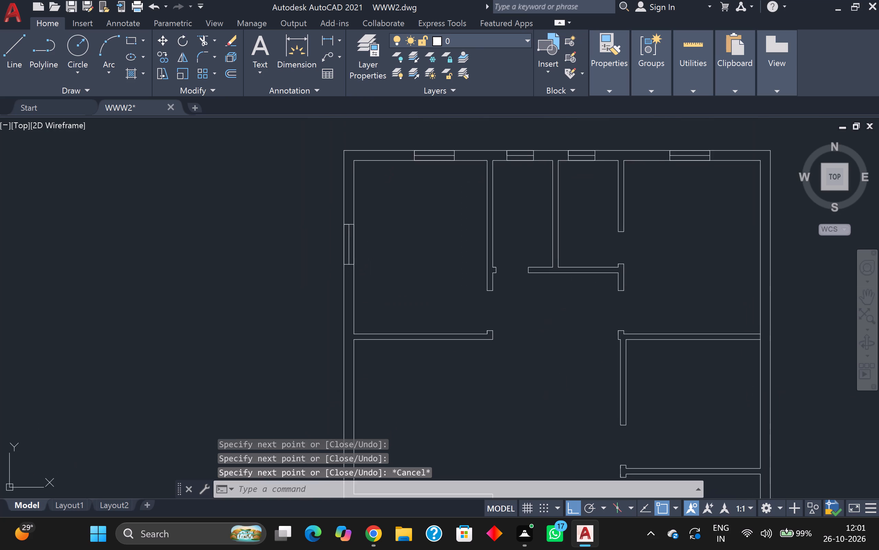
middle_drag(369, 255, 360, 159)
scroll(363, 174, down, 1)
middle_drag(363, 173, 376, 154)
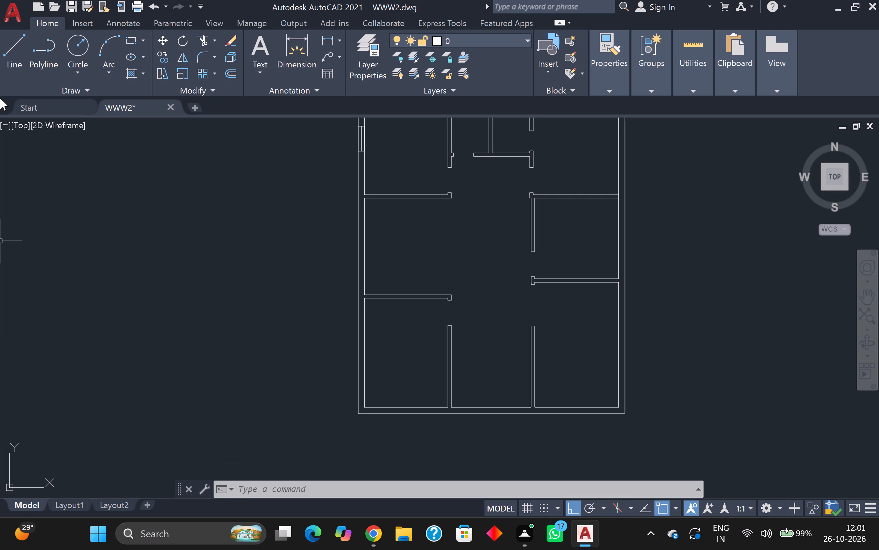
scroll(1, 96, down, 1)
middle_drag(114, 179, 145, 251)
scroll(351, 196, up, 2)
click(404, 161)
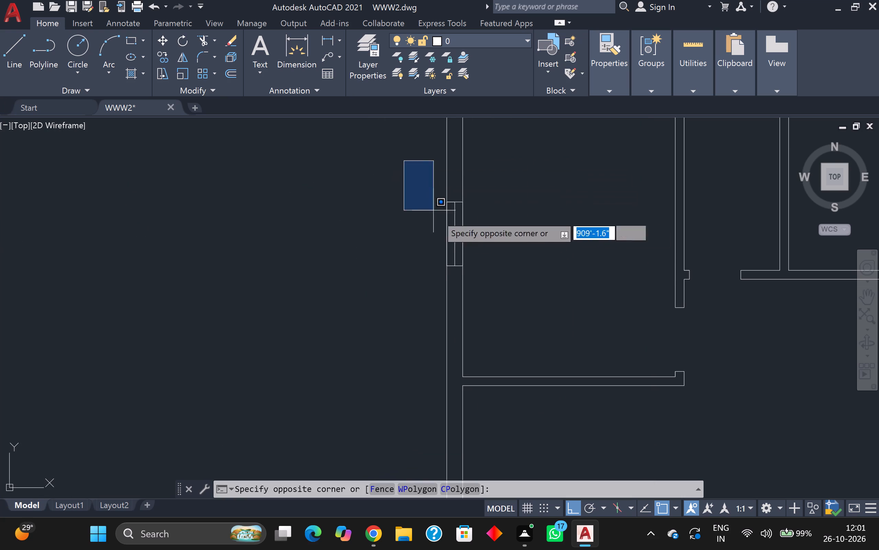
click(553, 301)
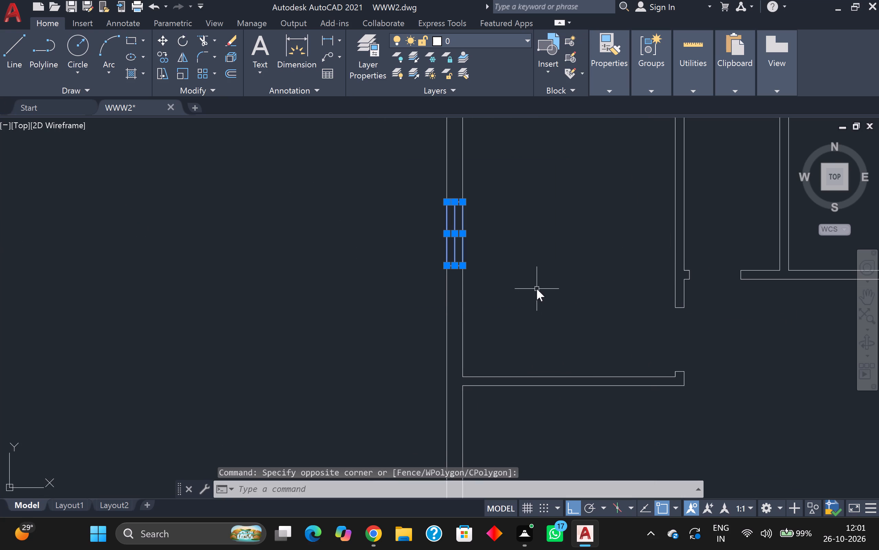
key(c)
key(o)
key(Return)
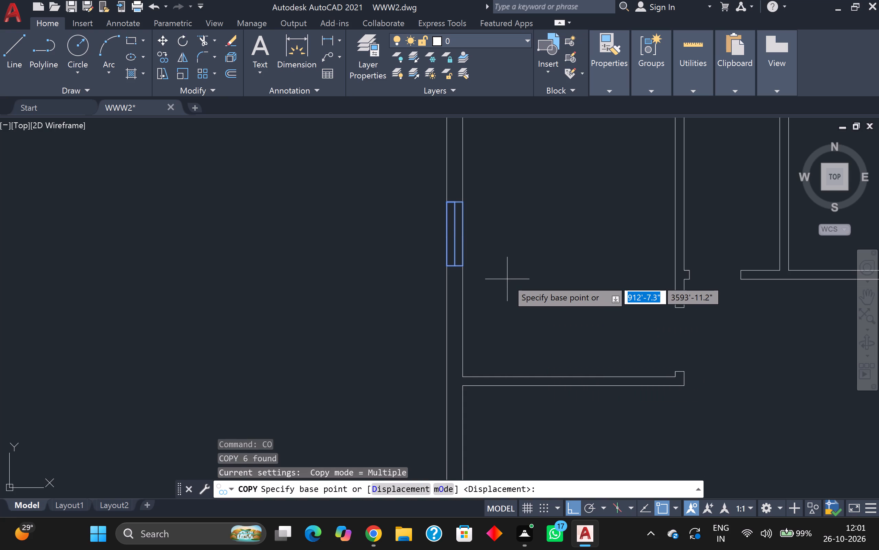
scroll(507, 279, down, 1)
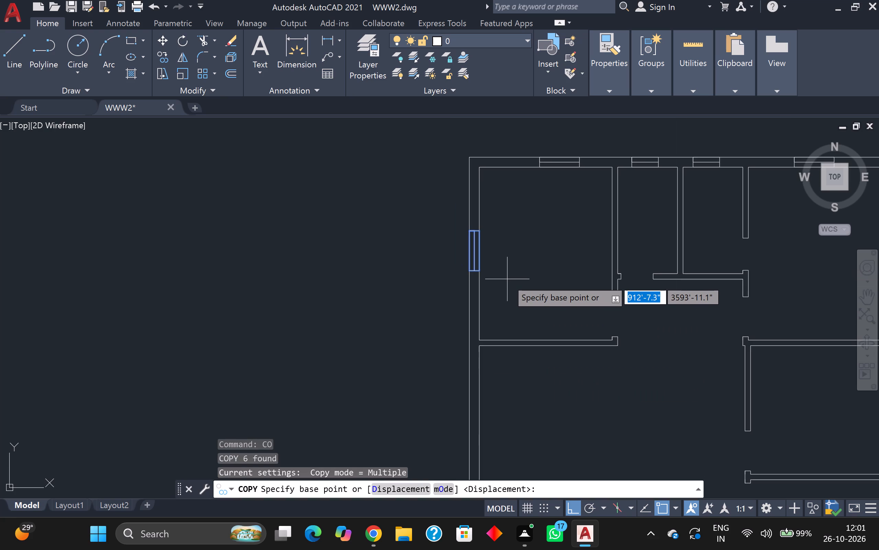
click(475, 256)
middle_drag(476, 256, 487, 163)
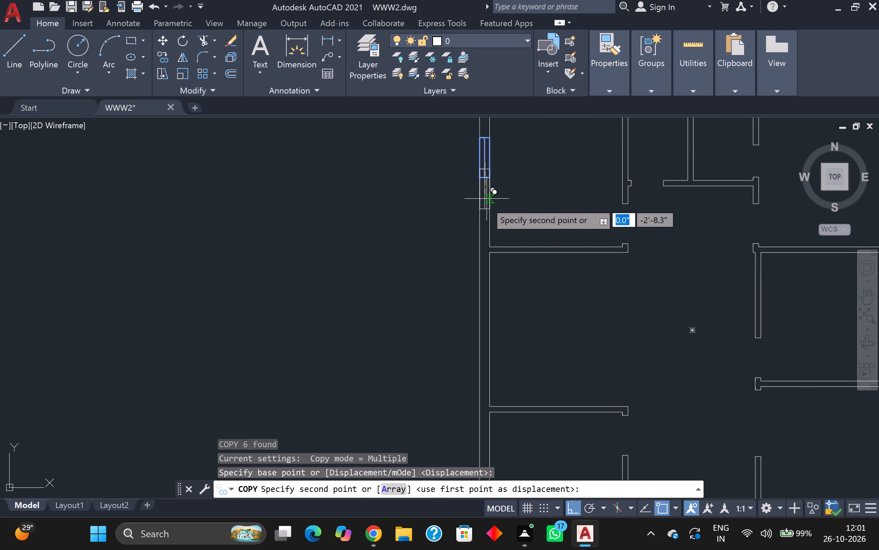
middle_drag(482, 275, 511, 198)
scroll(515, 247, up, 2)
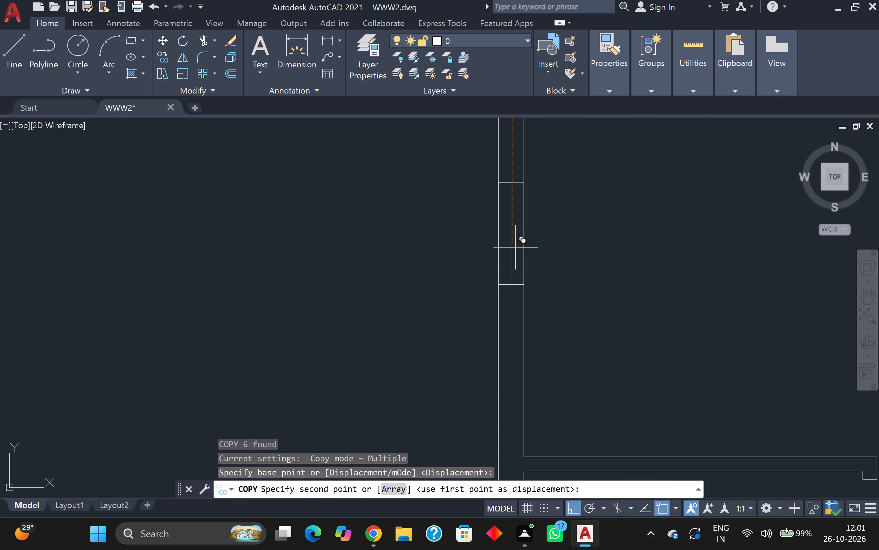
middle_drag(510, 216, 498, 273)
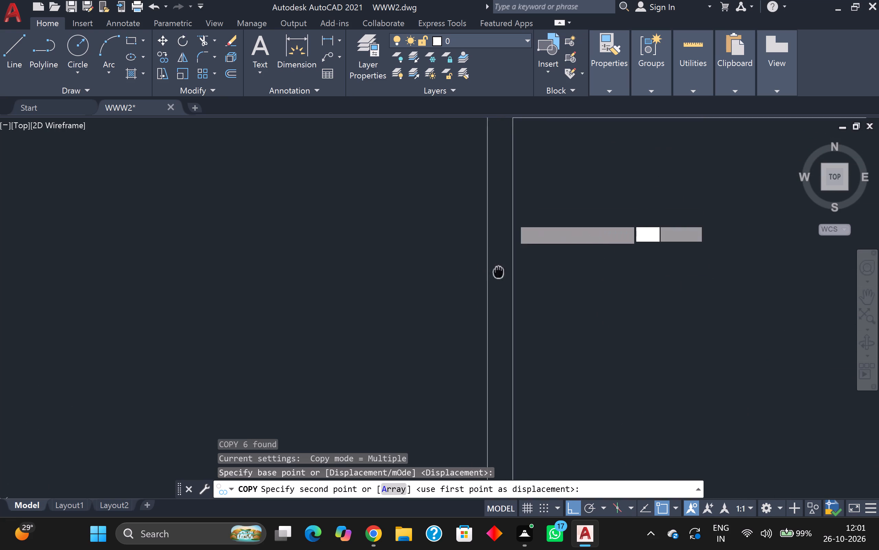
middle_drag(498, 273, 485, 370)
click(482, 302)
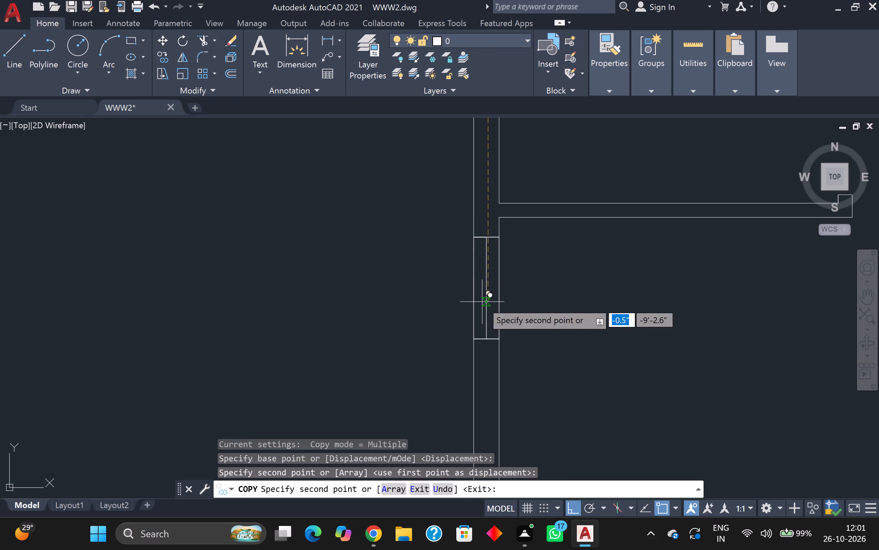
Place a second copy of the window farther south in the middle west space's outer wall, above the southwest room's partition.
middle_drag(483, 305, 492, 224)
scroll(452, 350, down, 1)
middle_drag(451, 352, 472, 260)
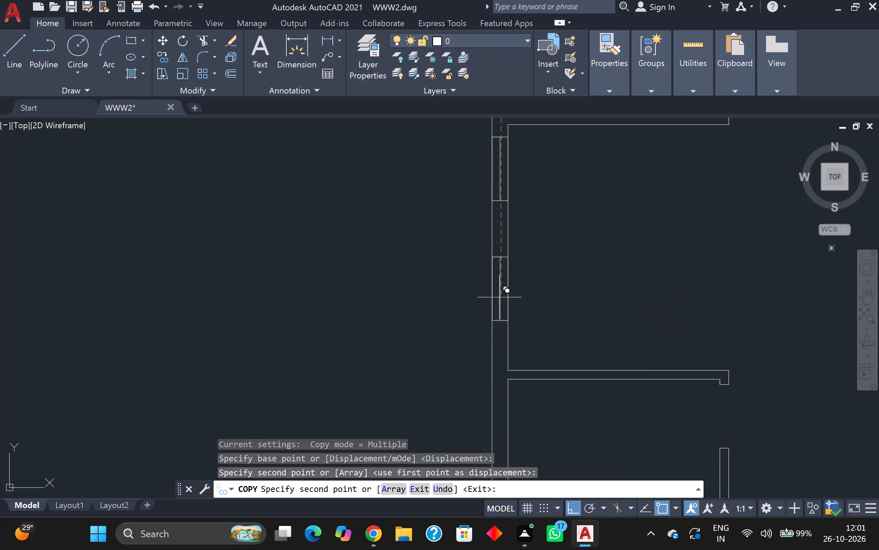
click(500, 313)
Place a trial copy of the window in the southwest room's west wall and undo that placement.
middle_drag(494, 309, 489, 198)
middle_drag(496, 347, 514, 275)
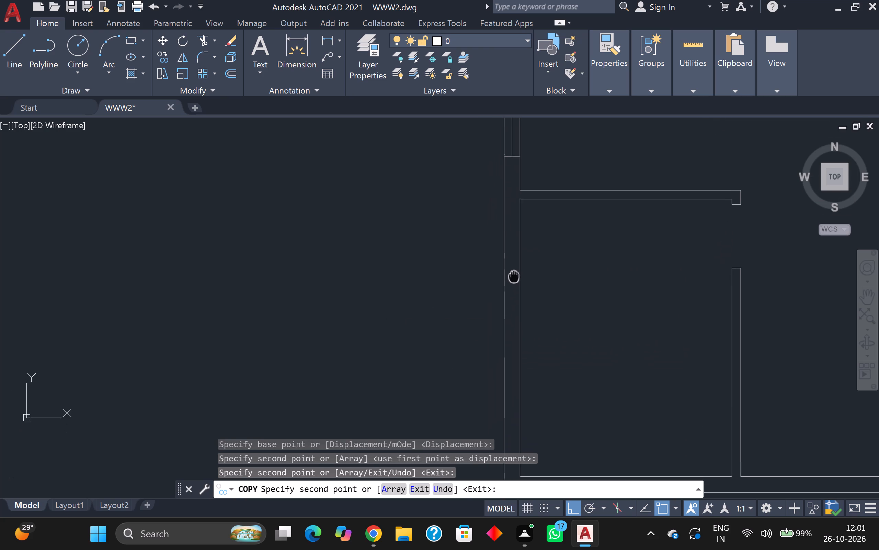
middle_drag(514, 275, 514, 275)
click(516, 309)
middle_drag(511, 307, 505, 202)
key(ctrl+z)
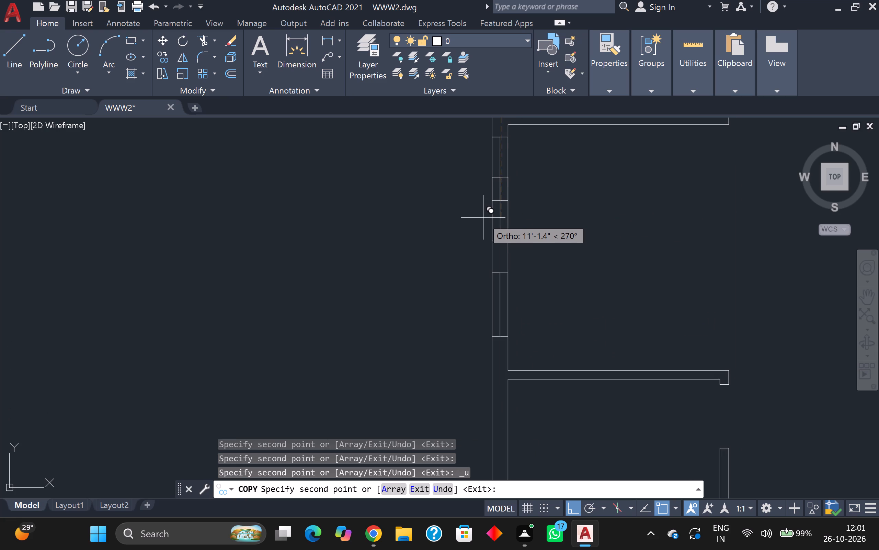
Place a copy of the window in the southwest room's west wall, about 22'-8" south of the original.
scroll(488, 286, down, 1)
middle_drag(488, 287, 487, 200)
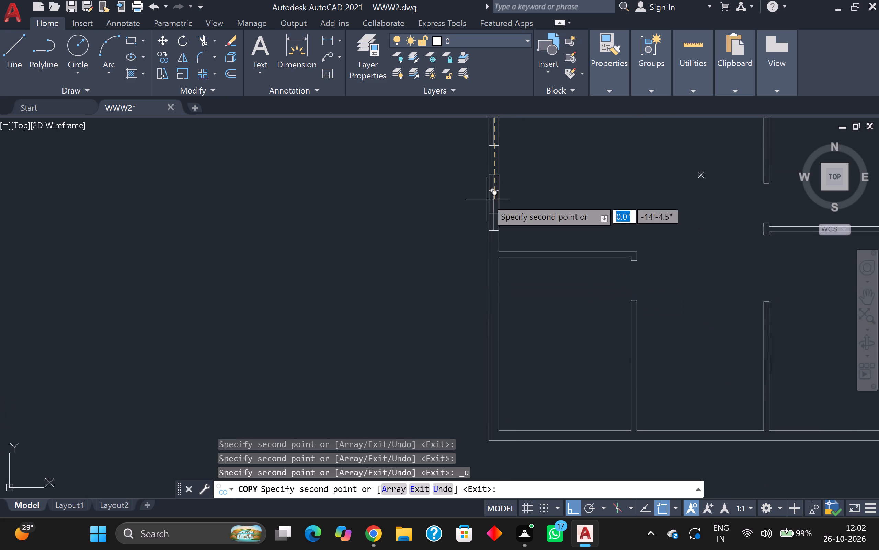
scroll(472, 270, up, 2)
middle_drag(476, 284, 452, 191)
scroll(476, 282, up, 1)
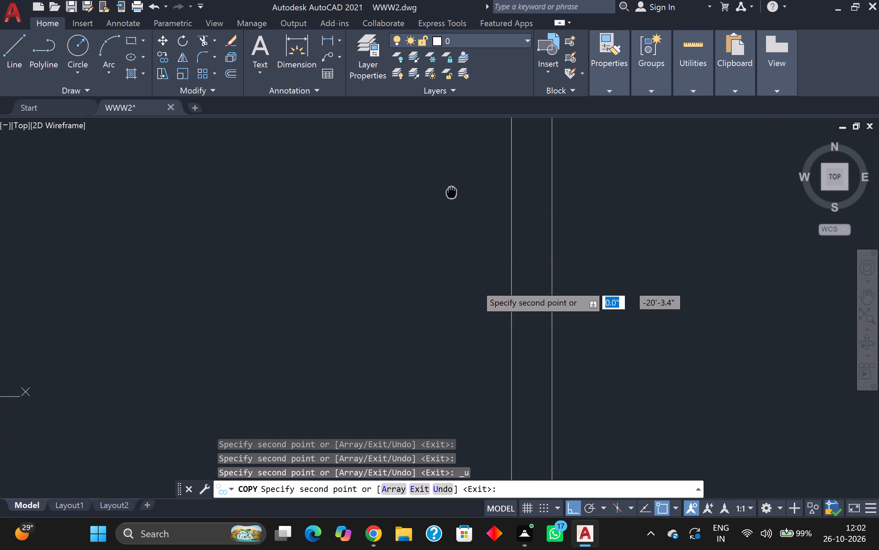
scroll(509, 322, up, 1)
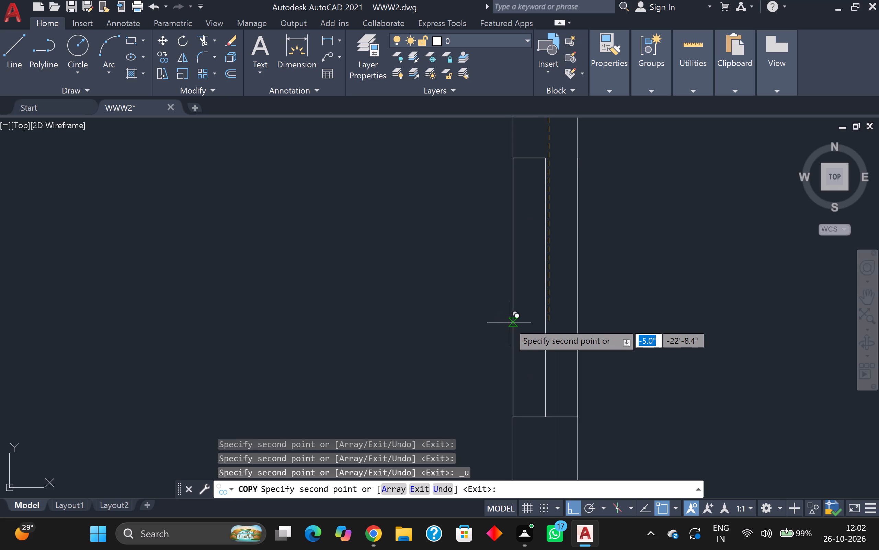
click(526, 321)
key(Escape)
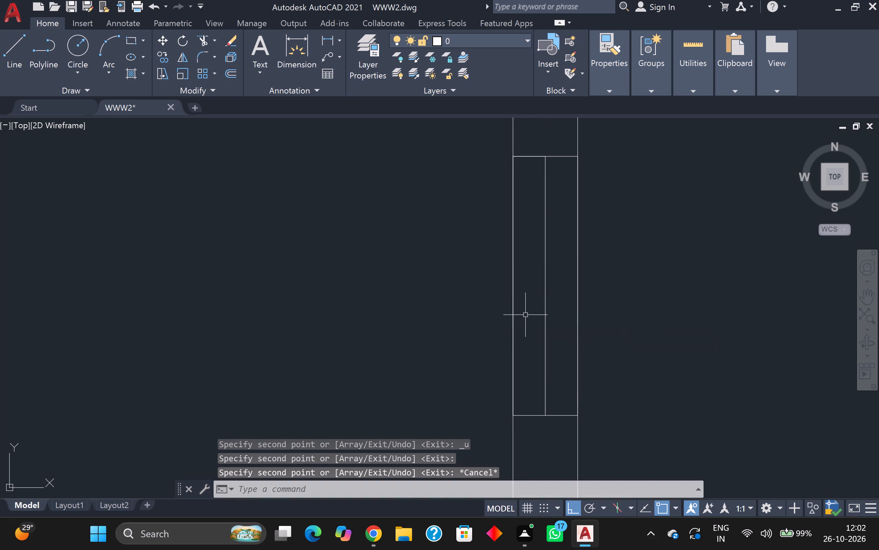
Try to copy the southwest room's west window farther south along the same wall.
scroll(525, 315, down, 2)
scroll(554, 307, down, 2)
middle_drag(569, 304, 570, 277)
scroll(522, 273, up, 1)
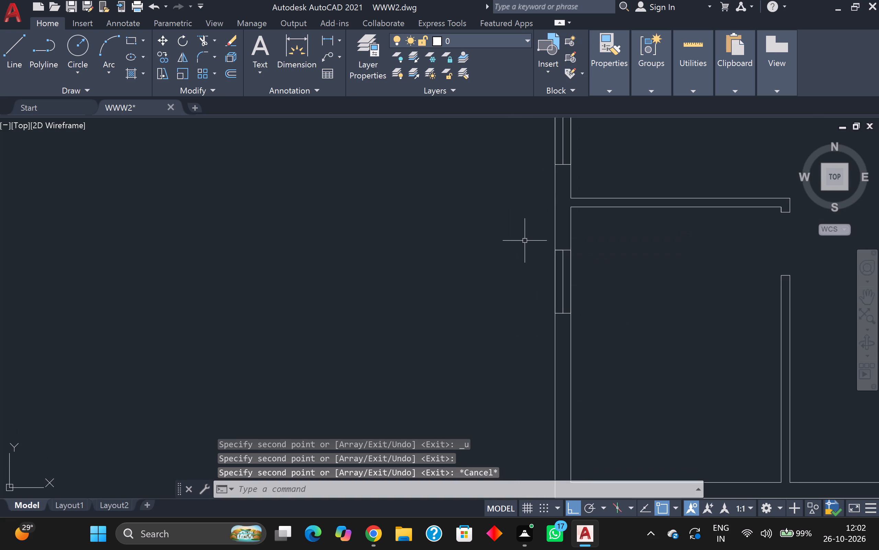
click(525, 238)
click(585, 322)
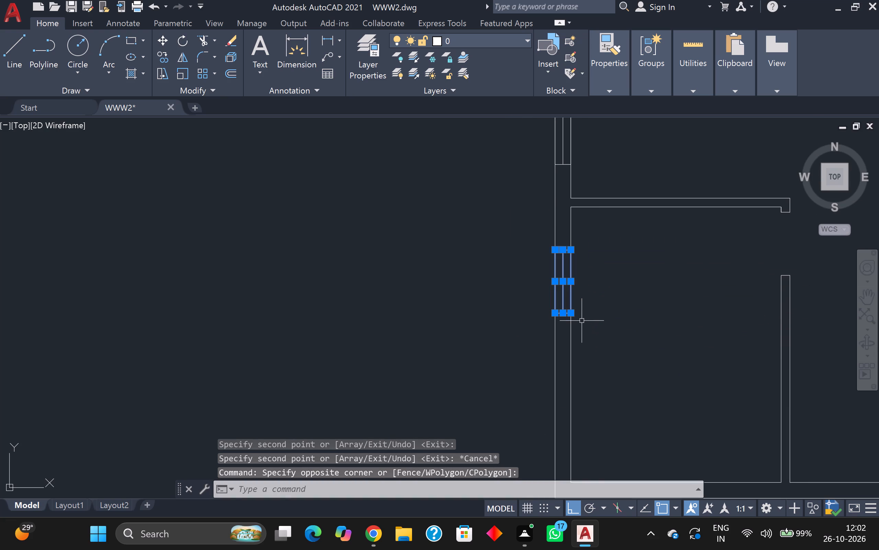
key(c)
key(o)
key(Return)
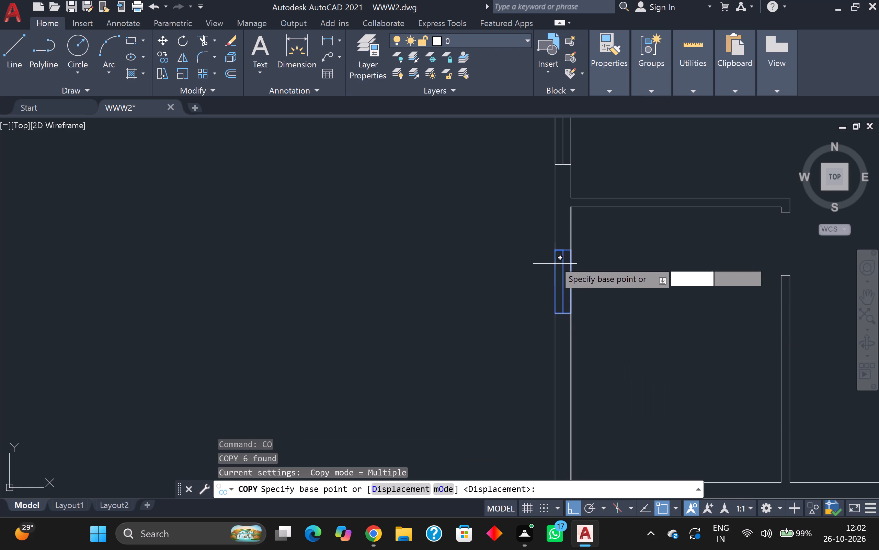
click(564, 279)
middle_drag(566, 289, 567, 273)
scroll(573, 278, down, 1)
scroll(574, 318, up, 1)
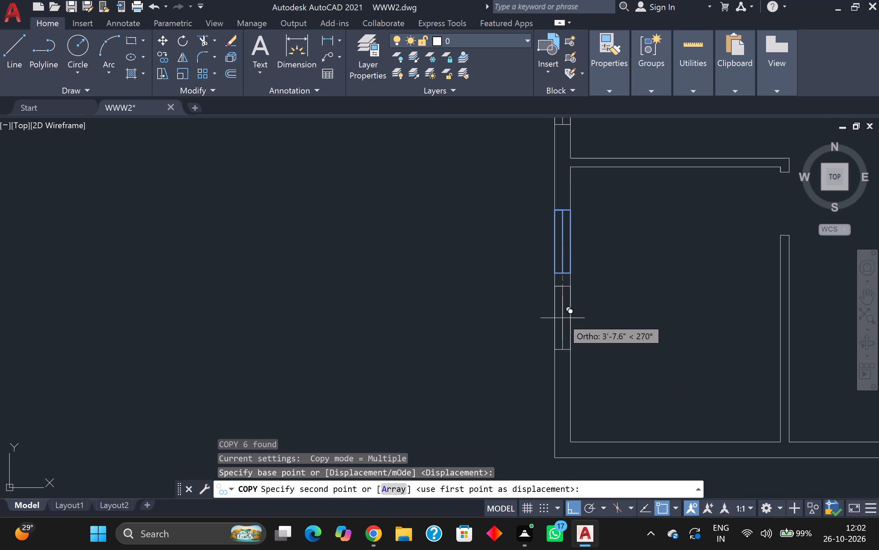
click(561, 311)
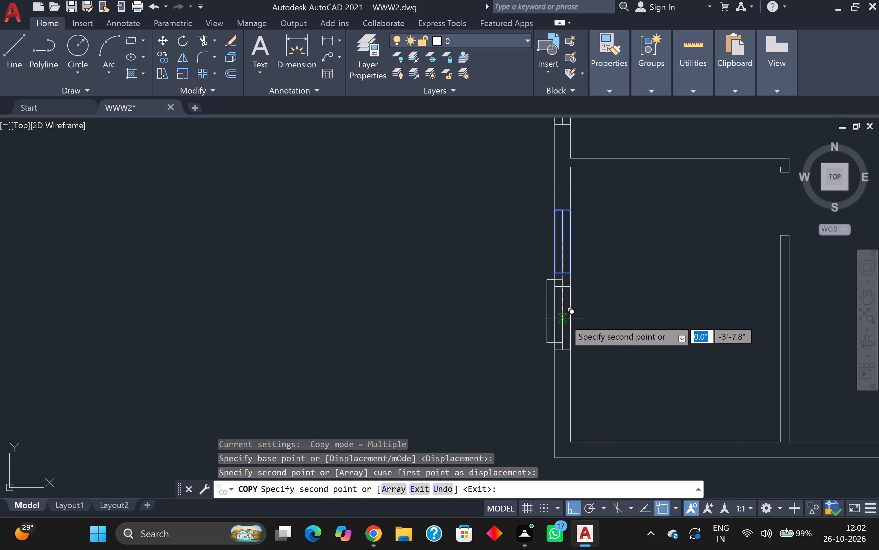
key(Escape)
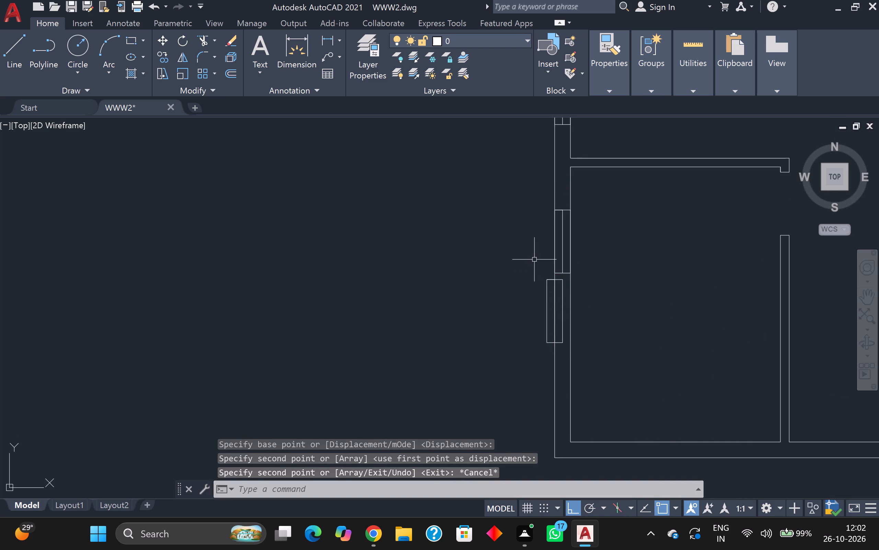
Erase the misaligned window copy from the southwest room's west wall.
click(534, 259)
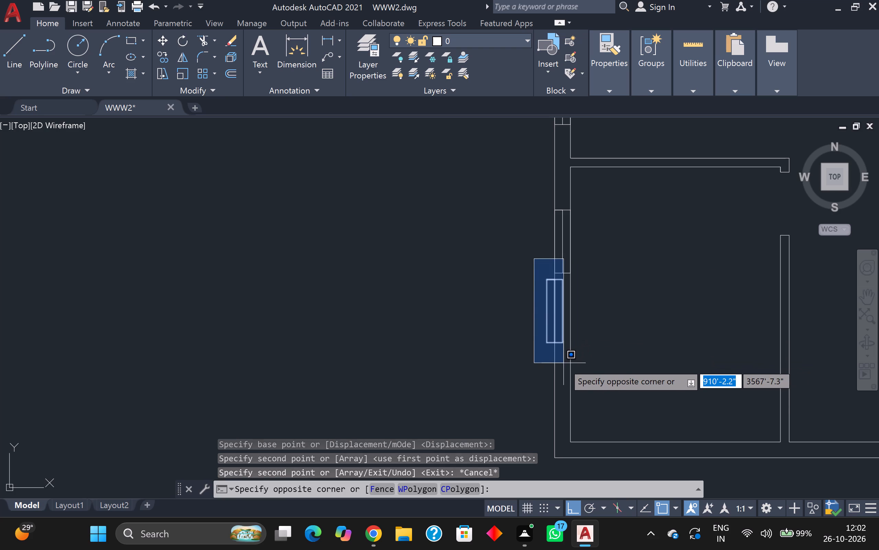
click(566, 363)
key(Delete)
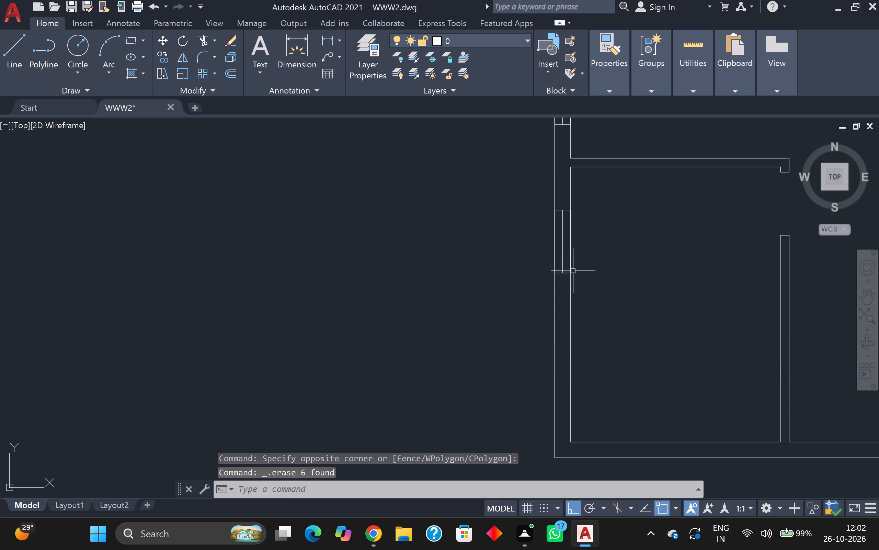
Move the southwest room's west window about 3'-8" southward along the wall, using its centre line's midpoint as base point.
click(526, 191)
click(615, 295)
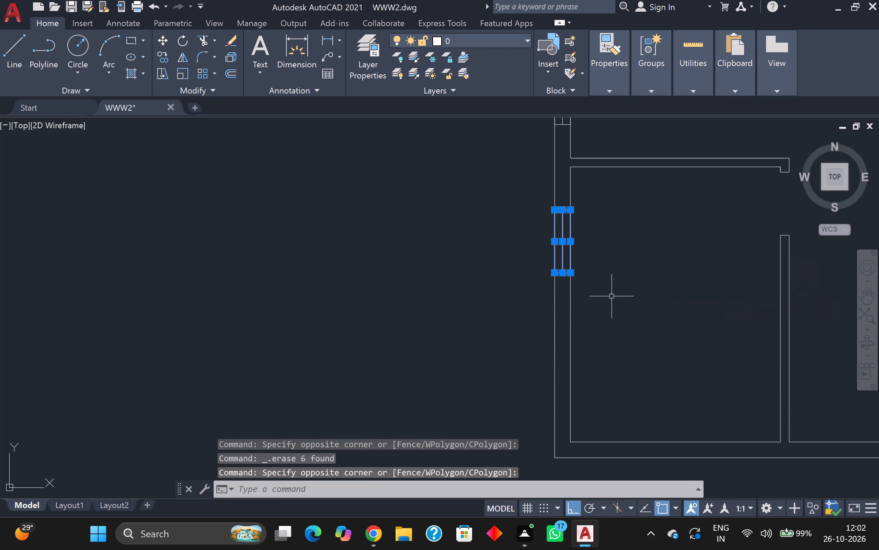
key(c)
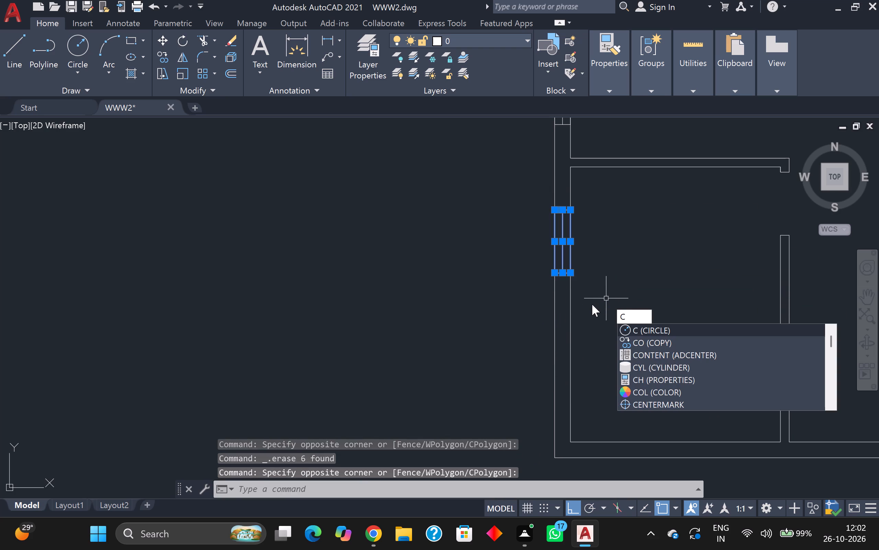
key(BackSpace)
key(m)
key(Return)
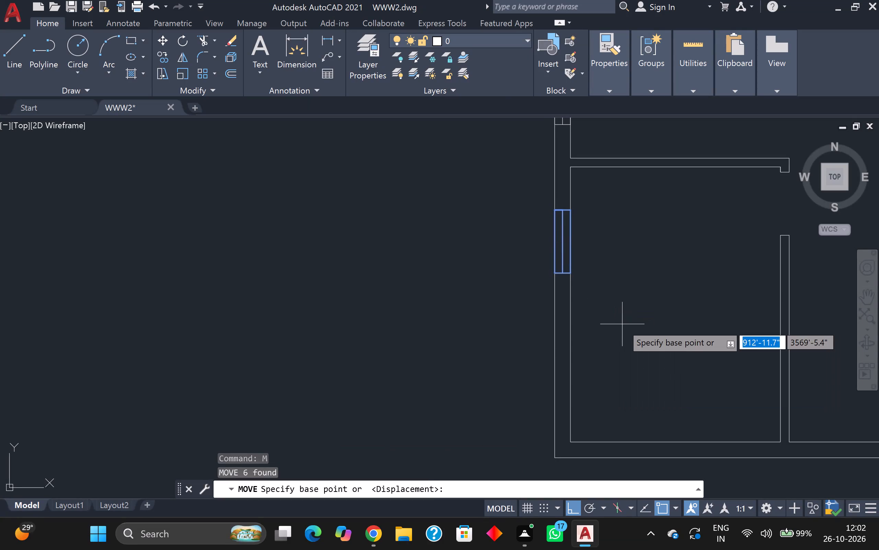
click(563, 242)
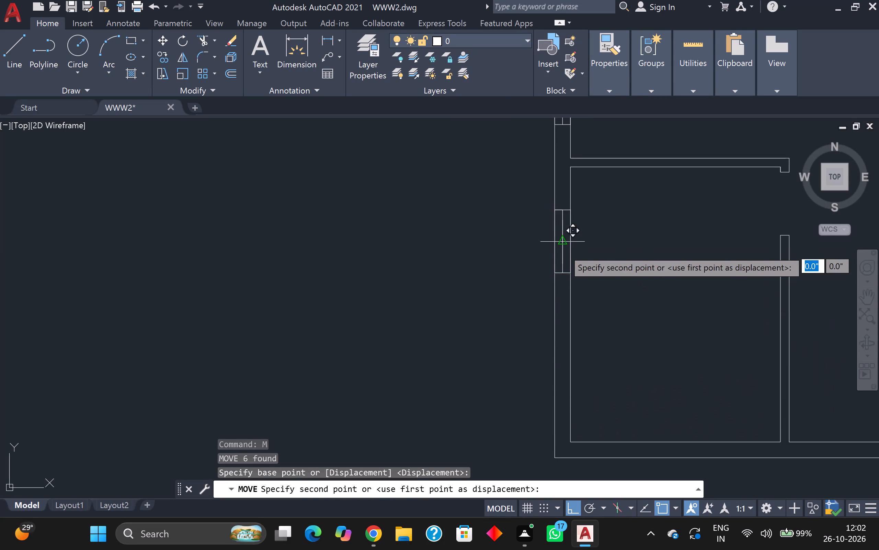
click(563, 319)
key(Escape)
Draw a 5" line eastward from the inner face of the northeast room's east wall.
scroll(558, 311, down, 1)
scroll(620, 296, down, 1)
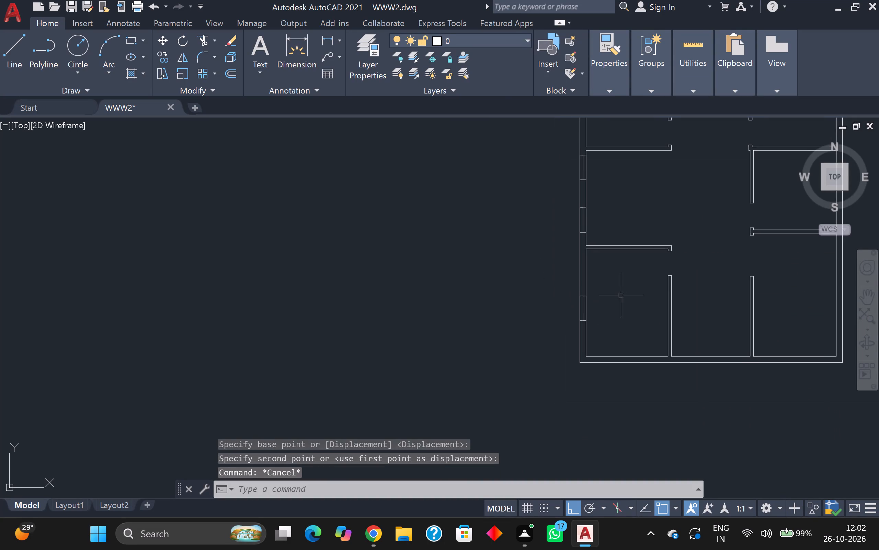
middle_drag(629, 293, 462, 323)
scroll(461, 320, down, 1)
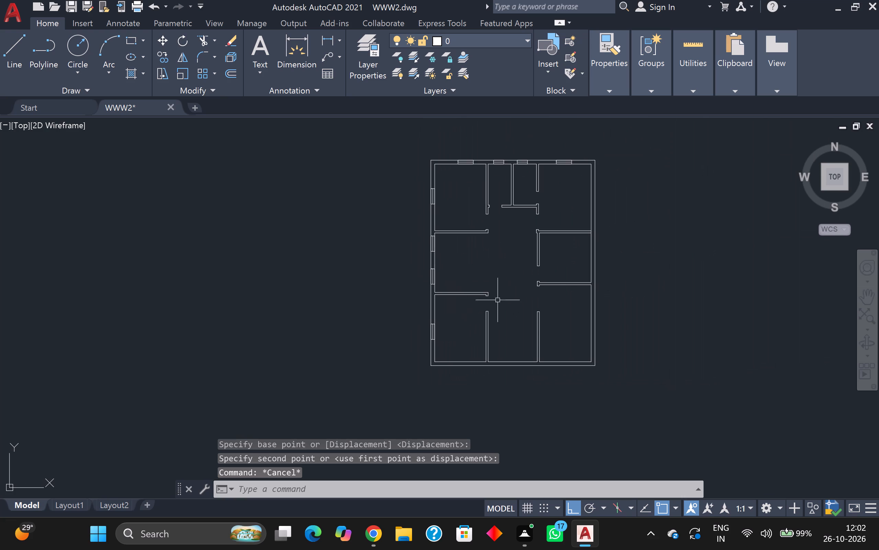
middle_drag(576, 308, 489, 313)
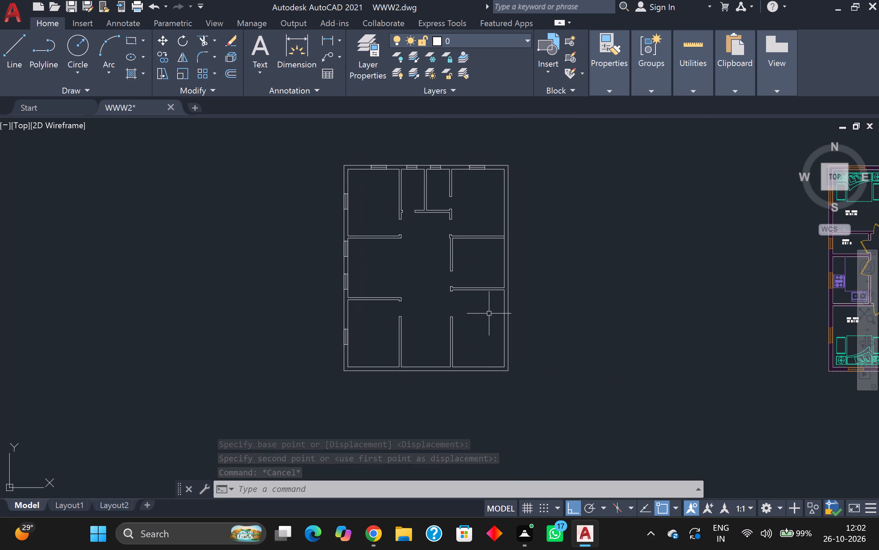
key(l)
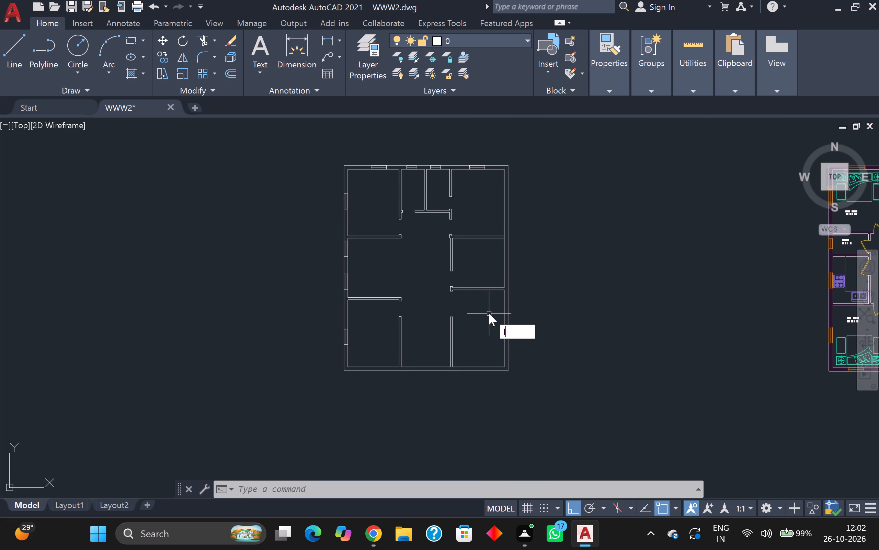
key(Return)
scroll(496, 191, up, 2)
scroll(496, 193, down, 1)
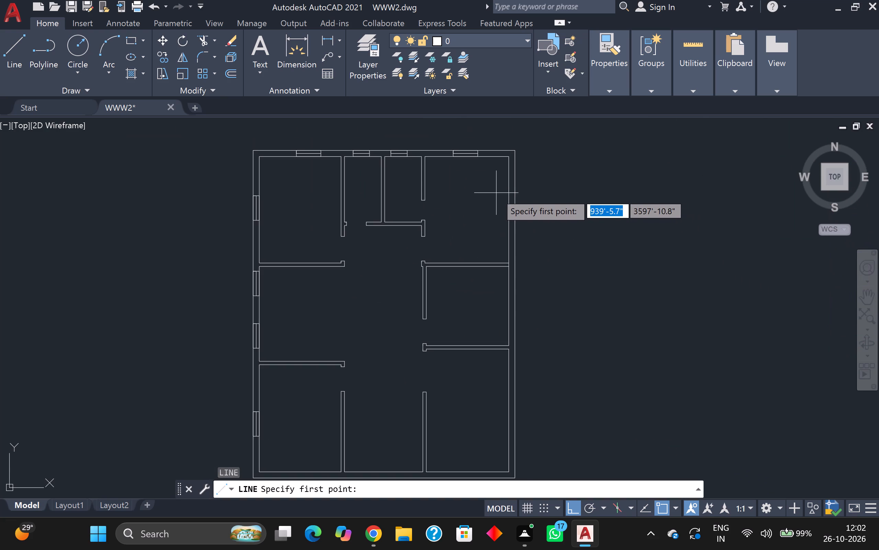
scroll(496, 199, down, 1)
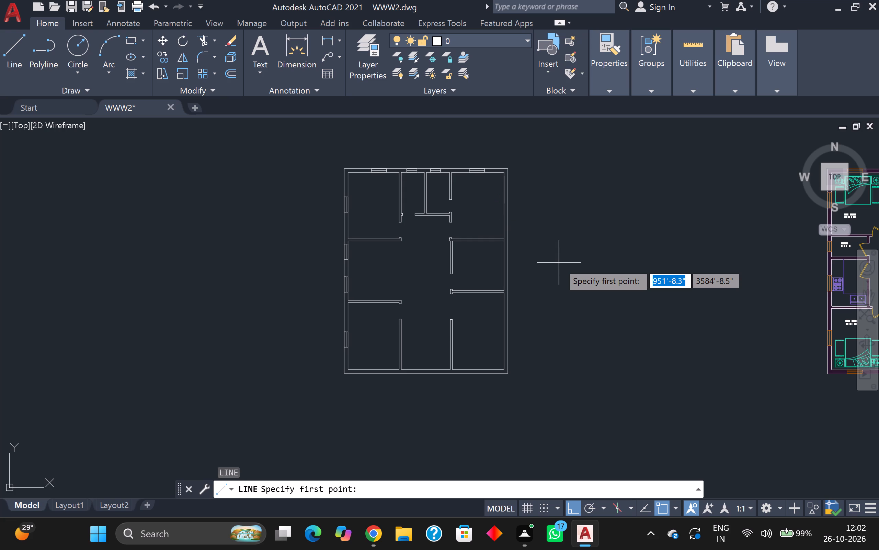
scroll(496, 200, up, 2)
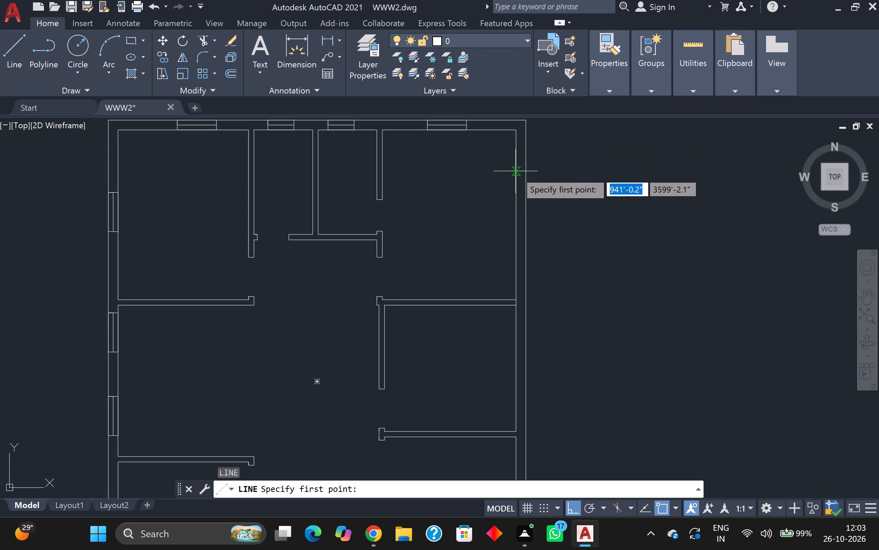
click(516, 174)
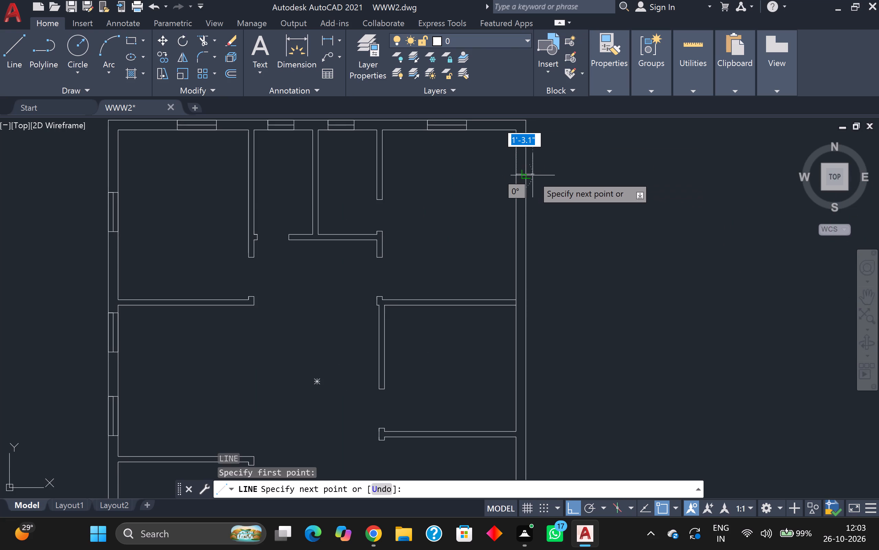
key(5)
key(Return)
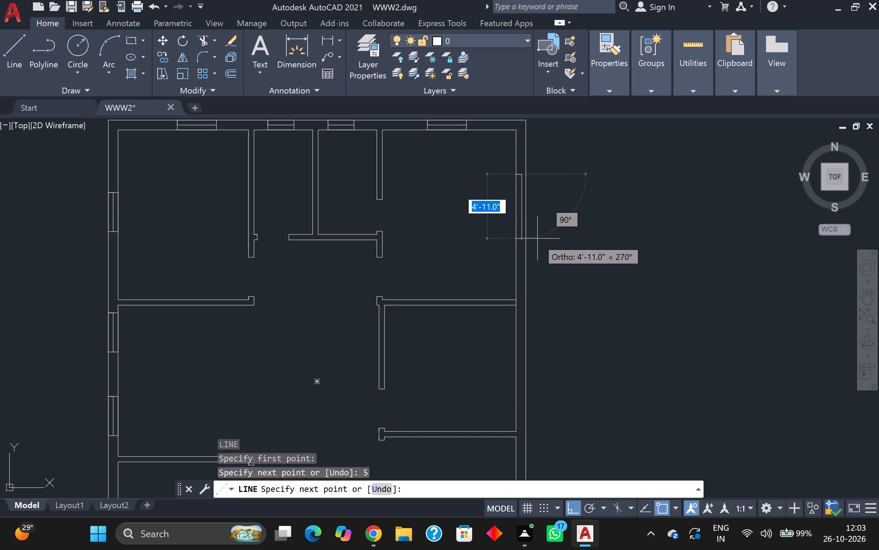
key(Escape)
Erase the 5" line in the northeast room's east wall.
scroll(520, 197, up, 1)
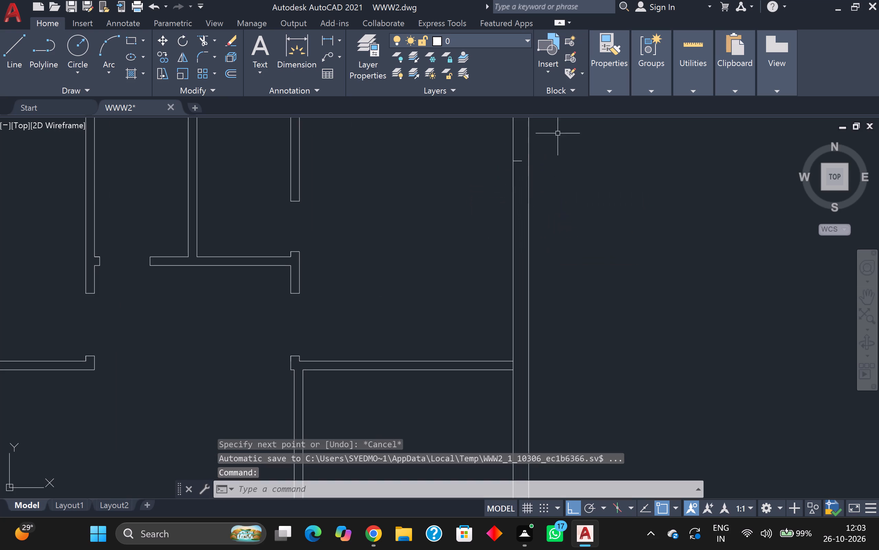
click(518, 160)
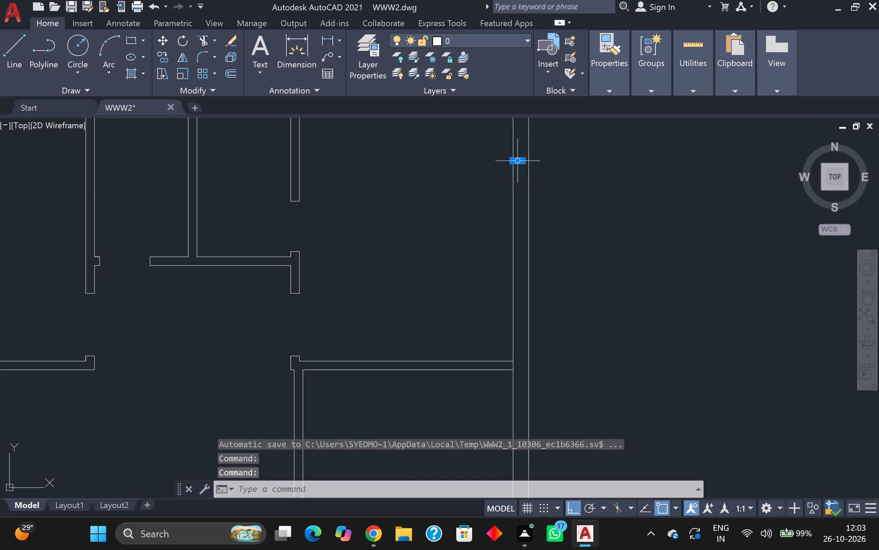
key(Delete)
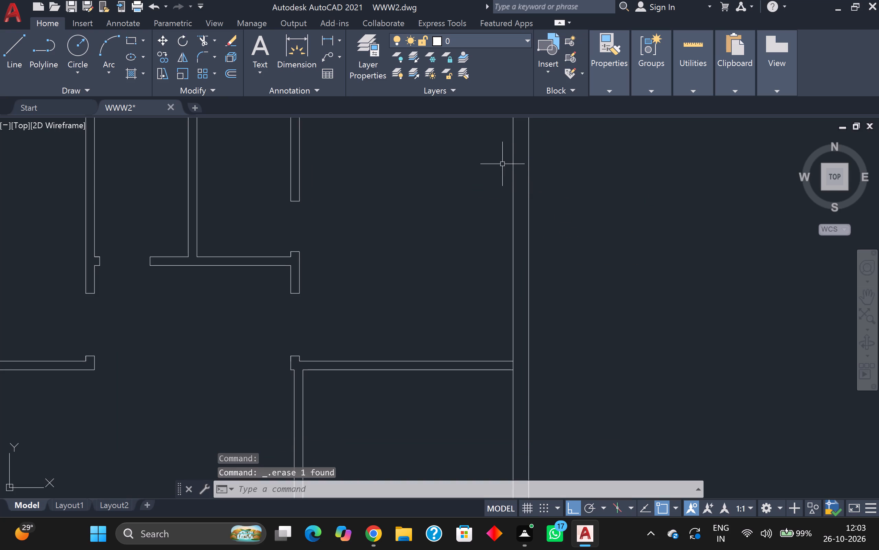
Draw a 9" by 3' window outline with lines across the northeast room's east wall.
key(l)
key(Return)
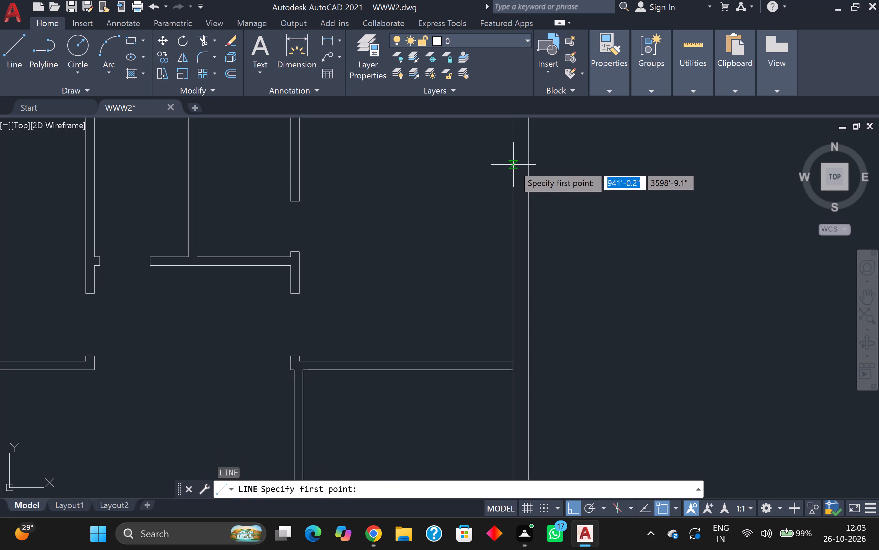
click(513, 165)
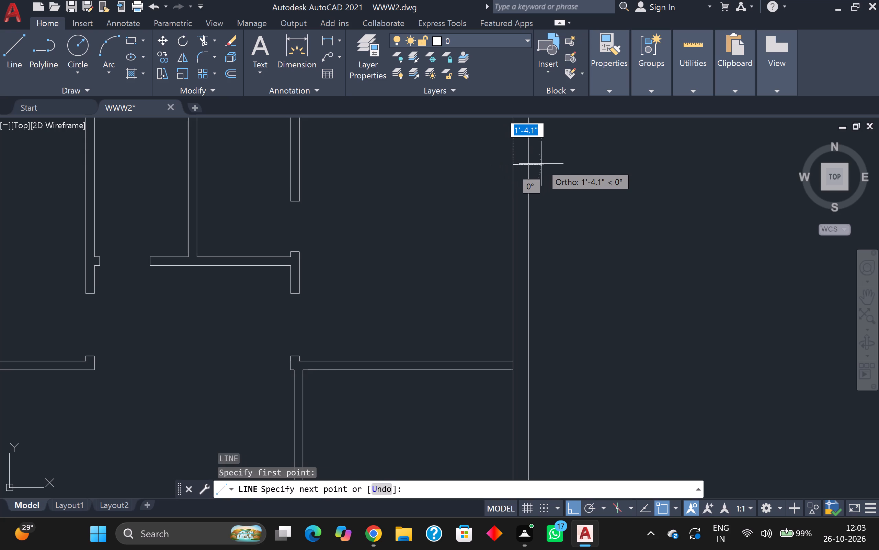
key(9)
key(Return)
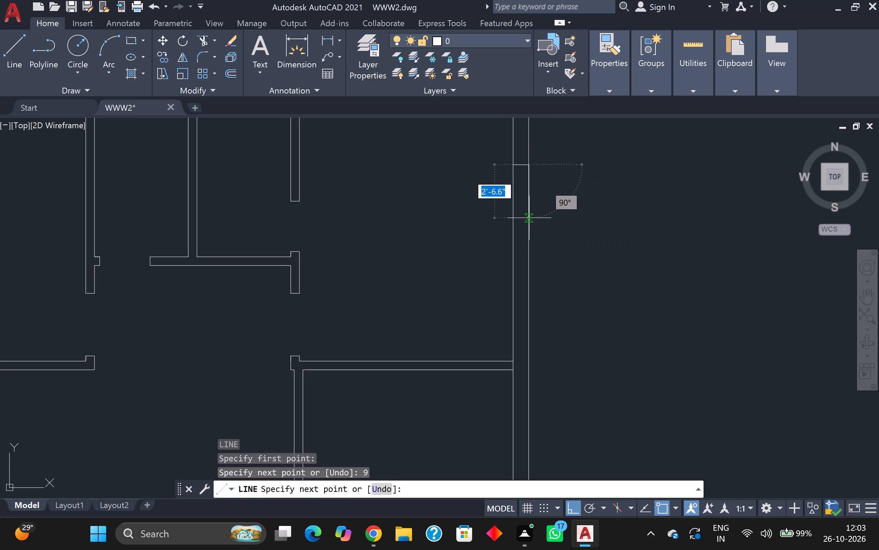
key(4)
key(BackSpace)
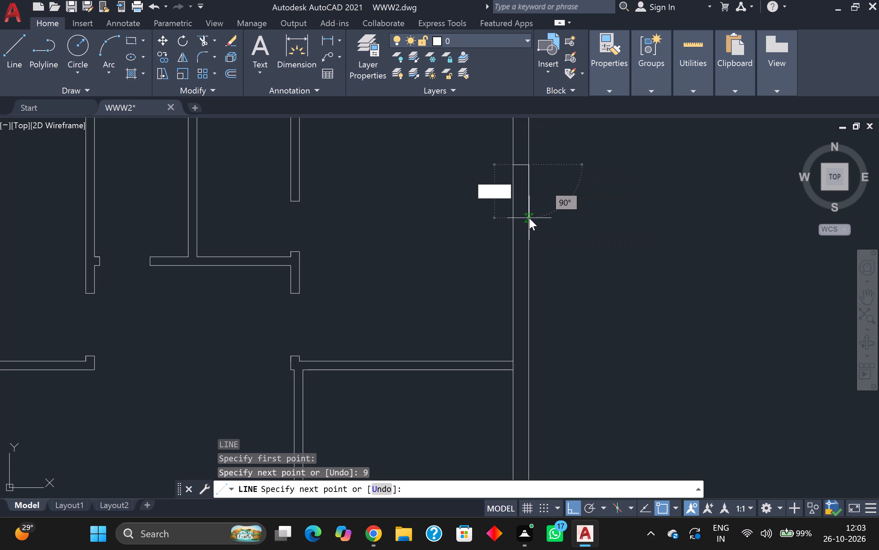
text(3')
key(Return)
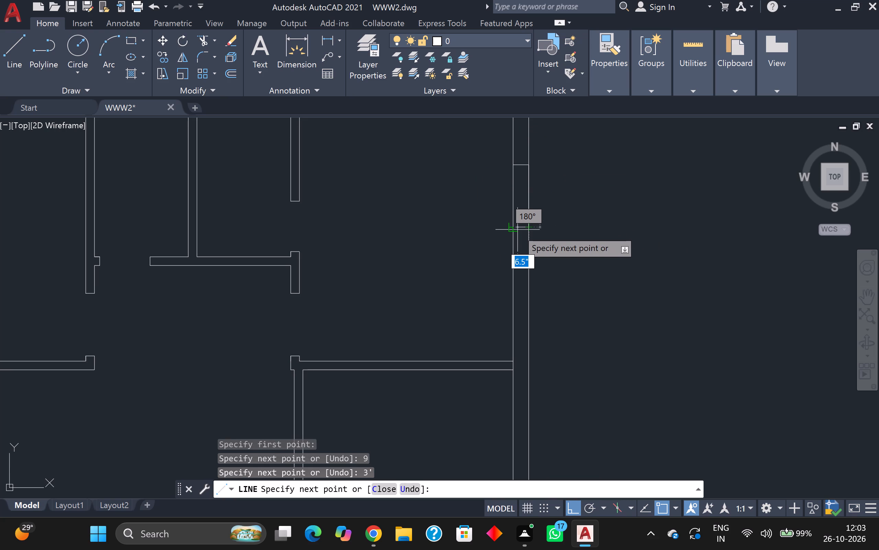
click(513, 228)
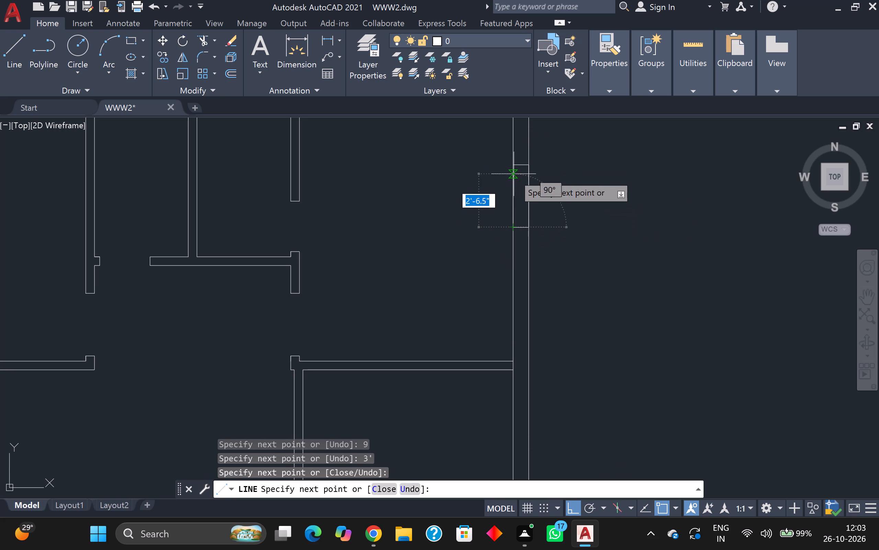
click(515, 166)
Add the east window's 3' centre line between the midpoints of its north and south edges.
click(521, 165)
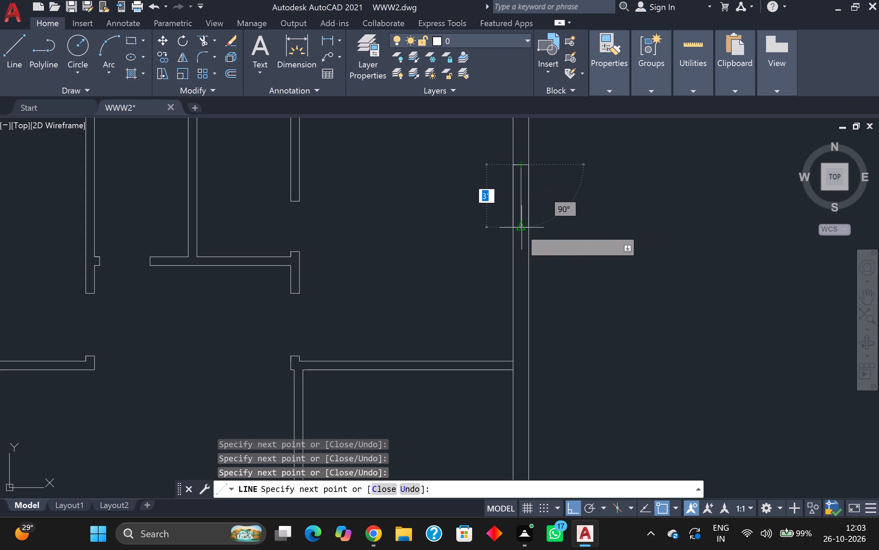
click(520, 227)
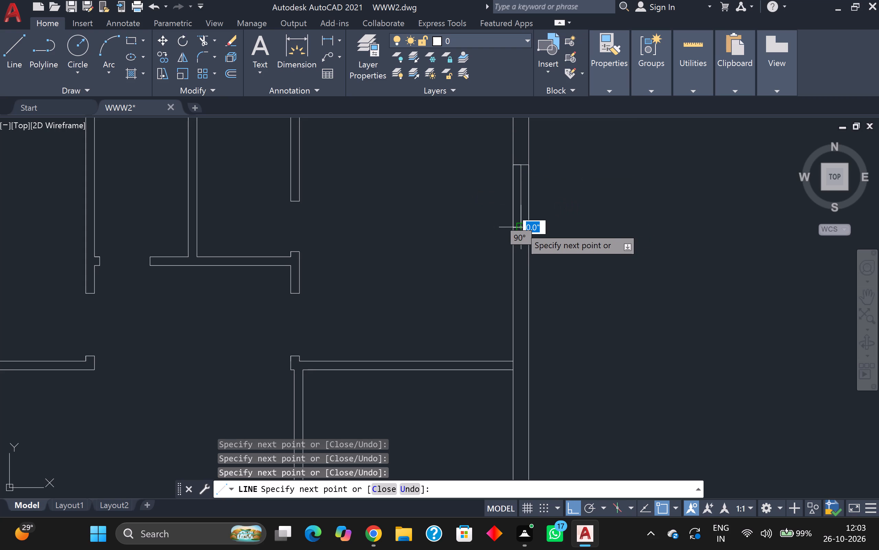
scroll(520, 228, down, 1)
middle_click(520, 228)
scroll(520, 228, up, 1)
key(Escape)
scroll(513, 220, down, 1)
key(Escape)
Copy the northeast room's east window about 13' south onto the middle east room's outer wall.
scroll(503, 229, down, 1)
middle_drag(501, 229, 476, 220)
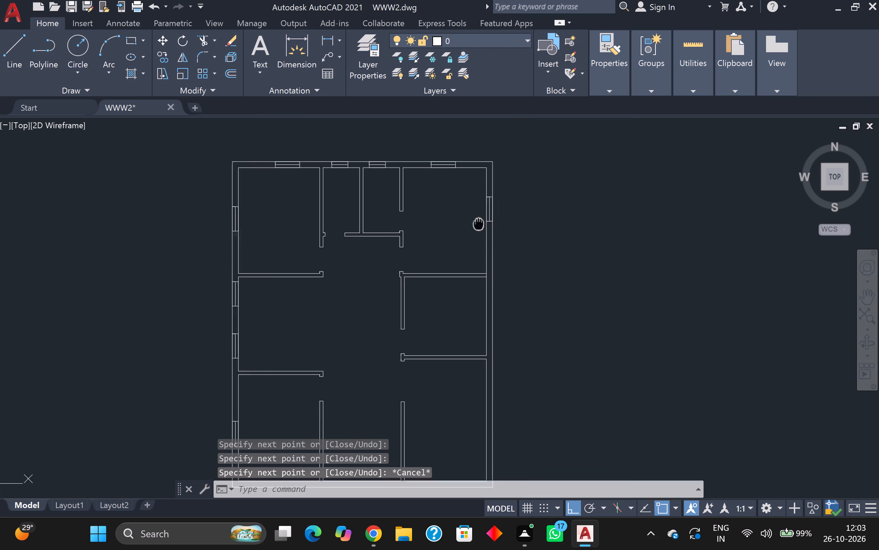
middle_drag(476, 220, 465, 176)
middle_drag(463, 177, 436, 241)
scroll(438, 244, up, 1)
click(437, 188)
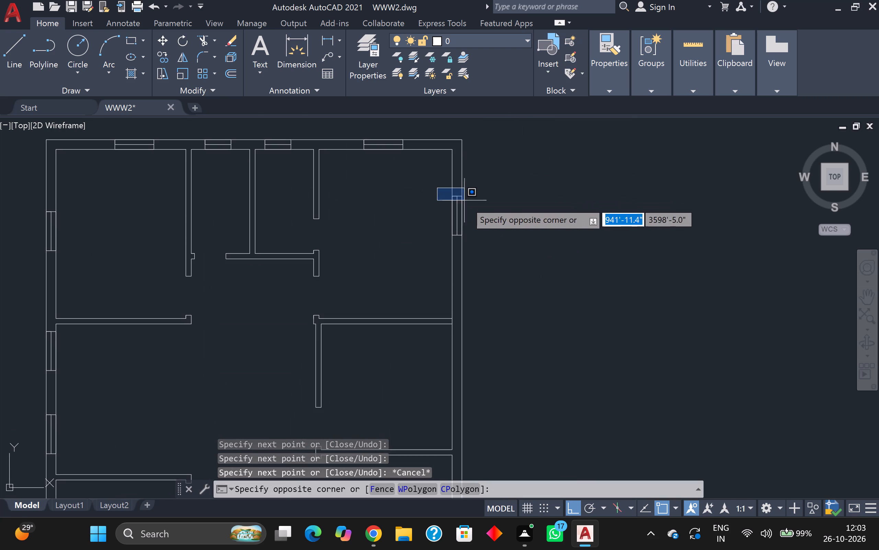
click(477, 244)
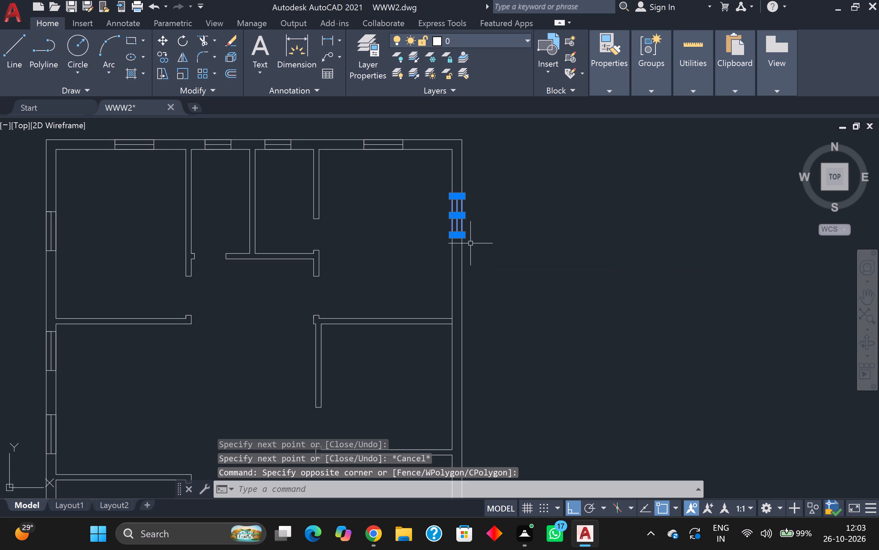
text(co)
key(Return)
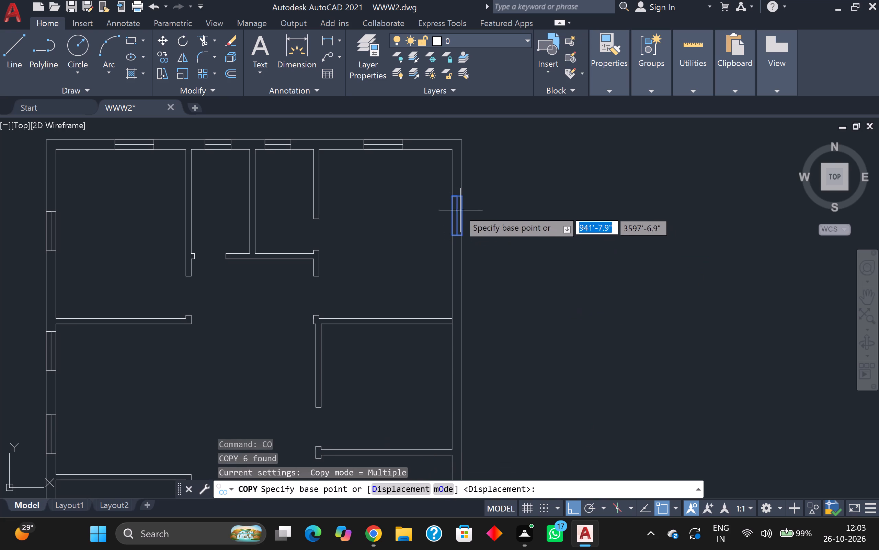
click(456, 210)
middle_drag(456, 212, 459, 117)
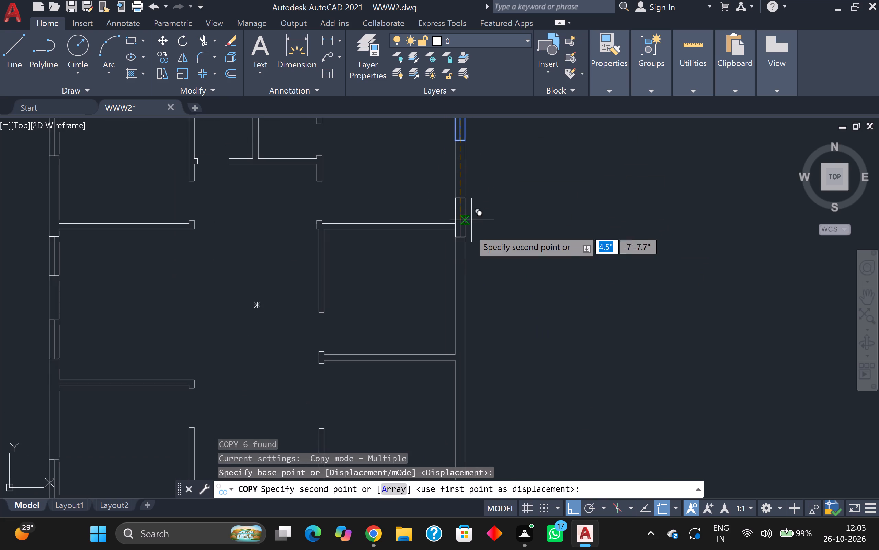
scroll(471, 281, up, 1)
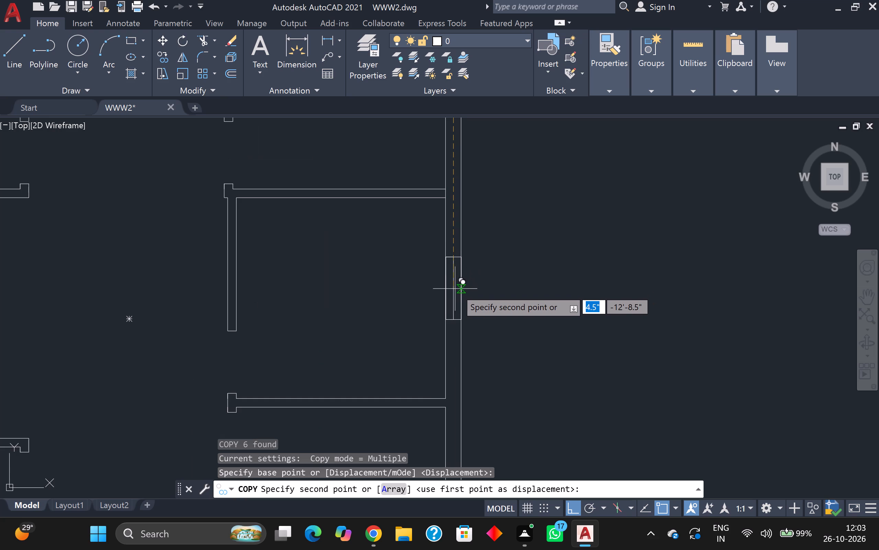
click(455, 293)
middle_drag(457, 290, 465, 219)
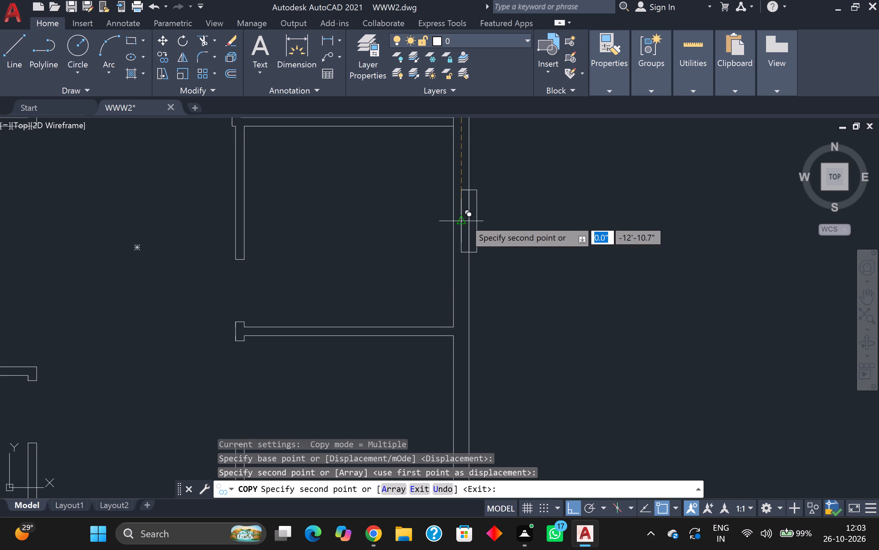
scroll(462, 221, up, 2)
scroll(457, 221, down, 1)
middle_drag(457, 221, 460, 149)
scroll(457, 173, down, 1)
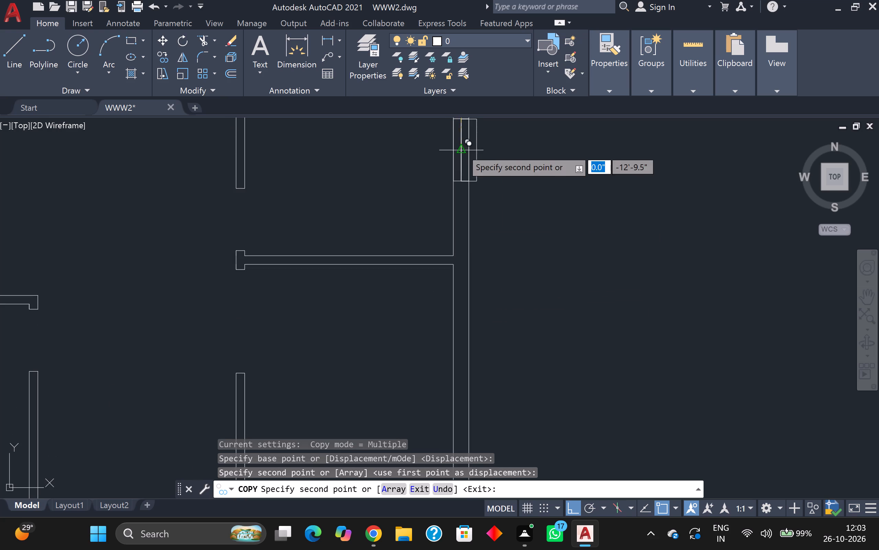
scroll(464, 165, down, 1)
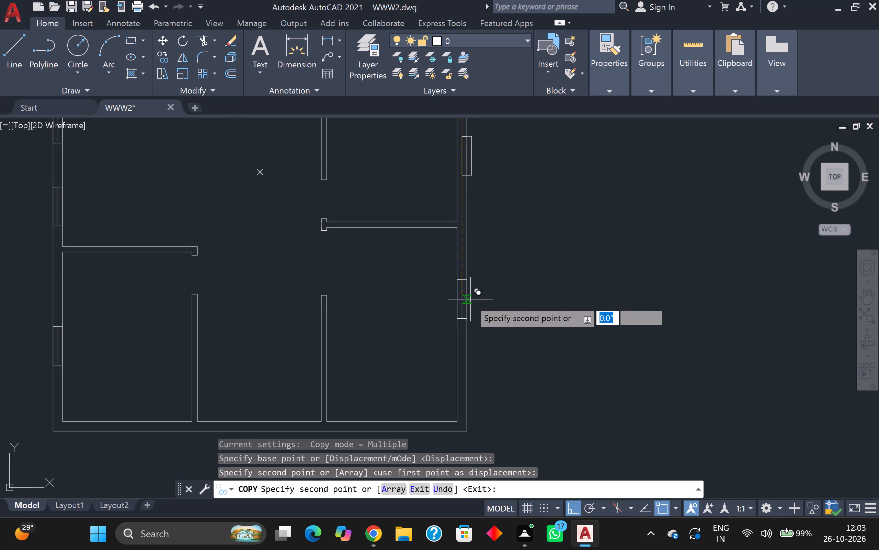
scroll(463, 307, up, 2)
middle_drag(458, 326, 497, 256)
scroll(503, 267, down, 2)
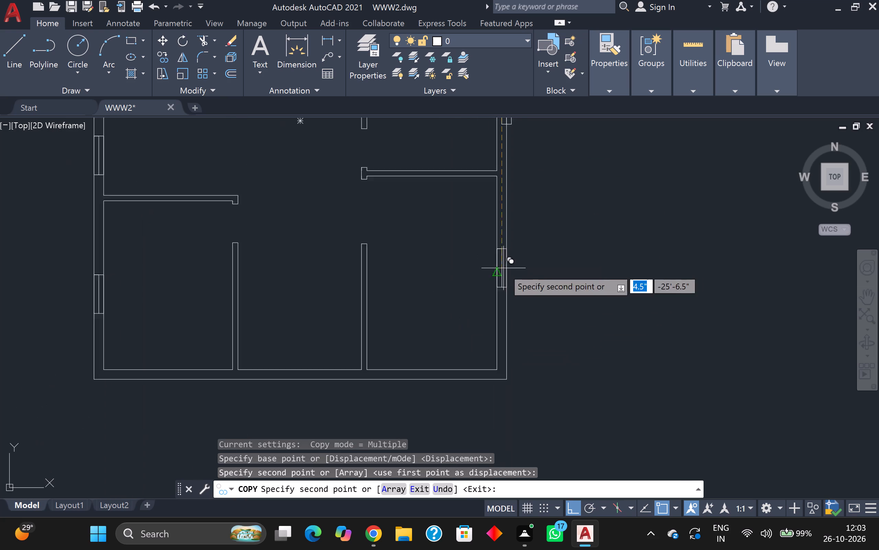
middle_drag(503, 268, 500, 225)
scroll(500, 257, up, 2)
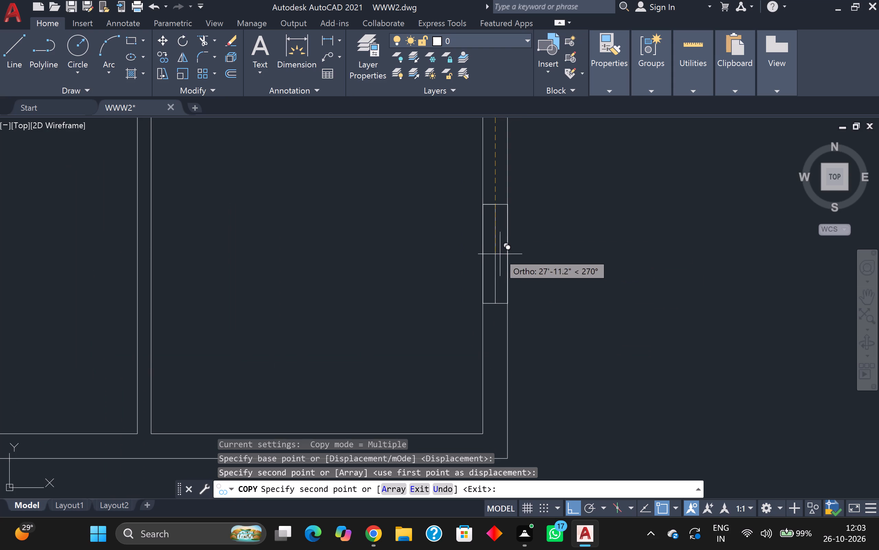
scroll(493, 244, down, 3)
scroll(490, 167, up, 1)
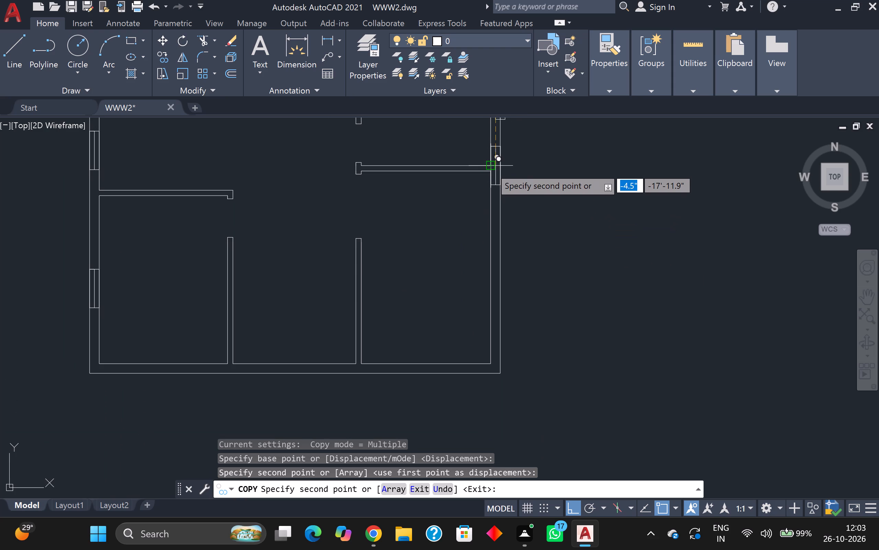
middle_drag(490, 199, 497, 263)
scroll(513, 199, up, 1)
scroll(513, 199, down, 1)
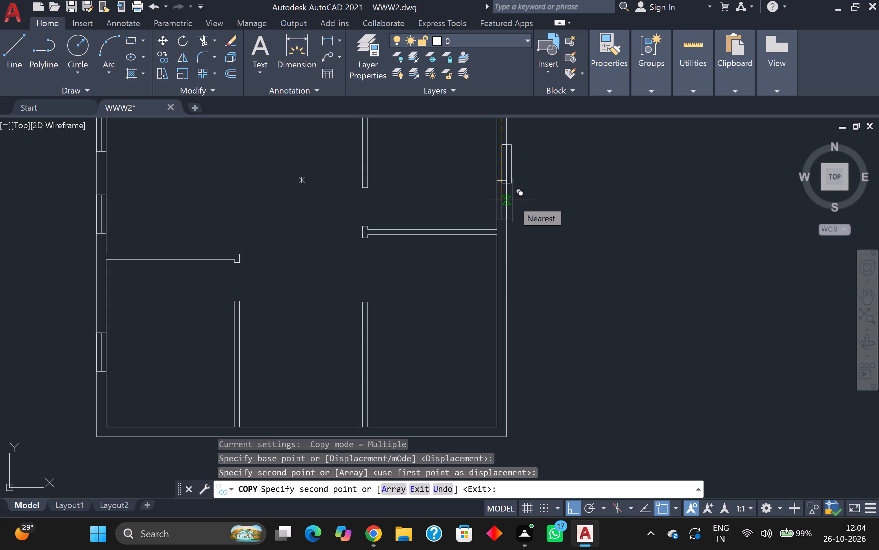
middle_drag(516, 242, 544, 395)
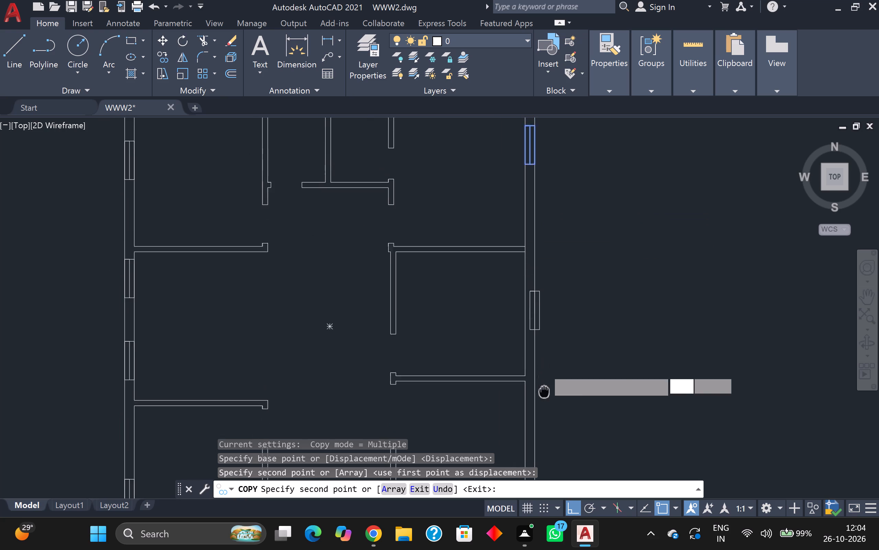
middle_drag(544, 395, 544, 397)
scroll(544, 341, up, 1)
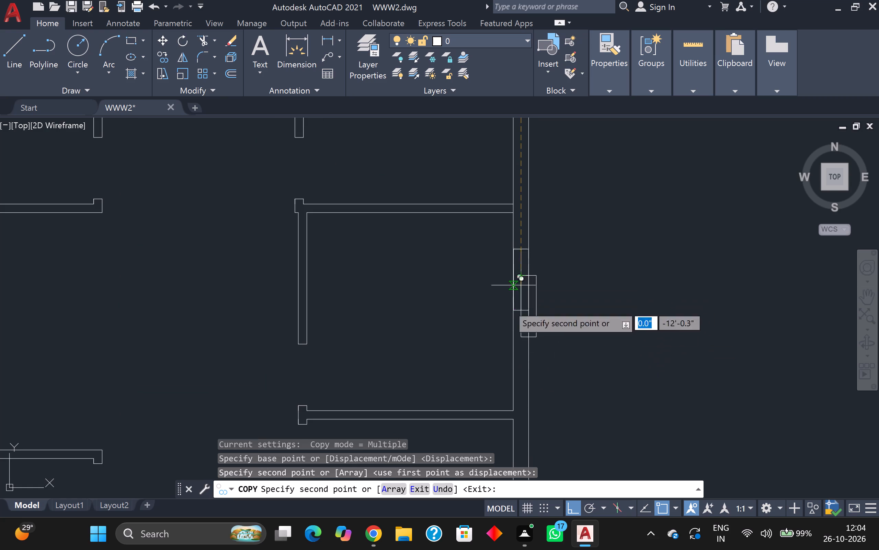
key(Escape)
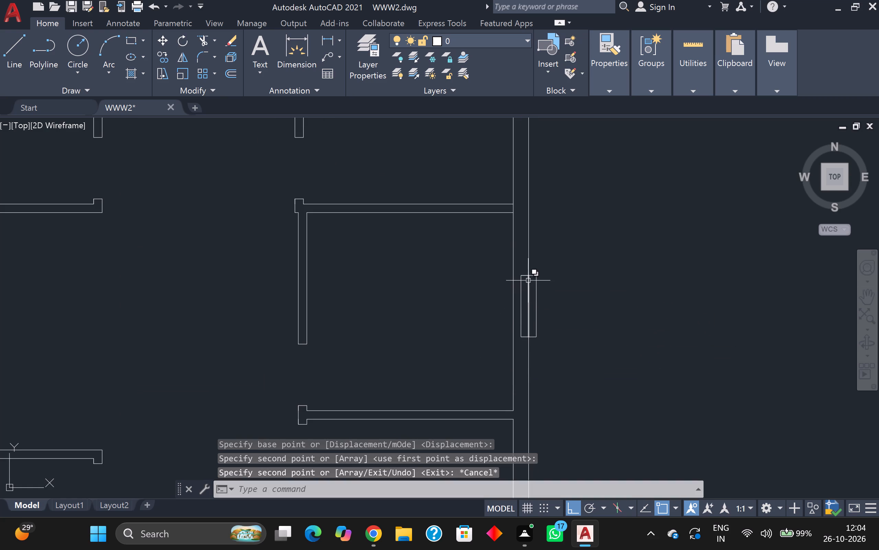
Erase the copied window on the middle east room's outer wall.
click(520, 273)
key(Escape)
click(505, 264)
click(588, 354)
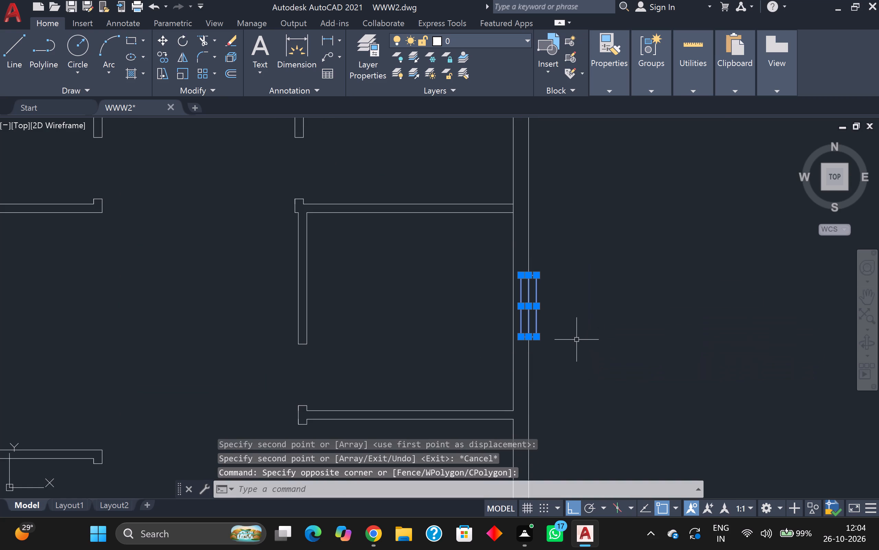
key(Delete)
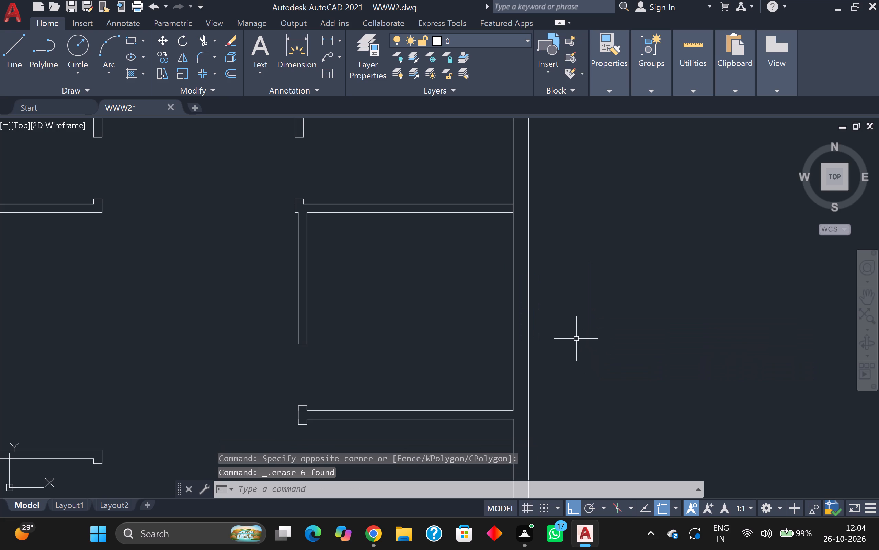
Draw a 9" by 3' window outline with lines across the middle east room's east wall.
key(l)
key(Return)
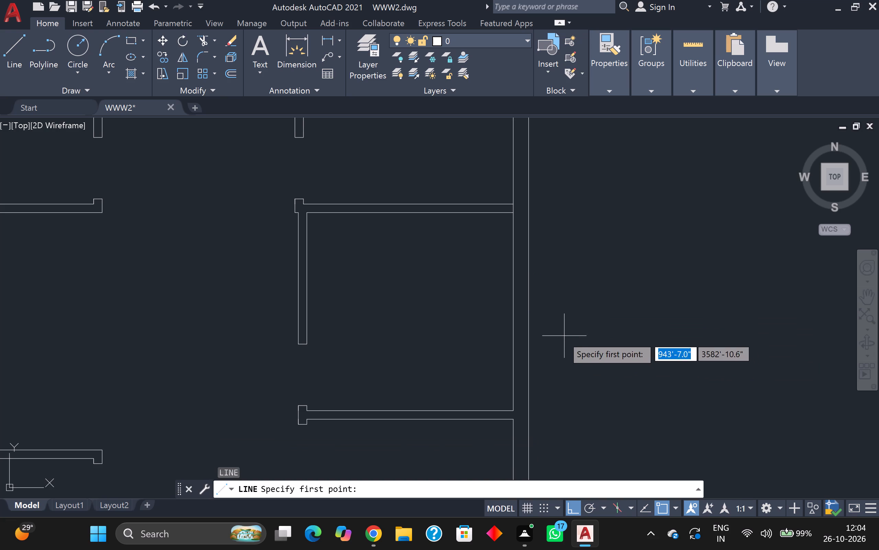
click(512, 288)
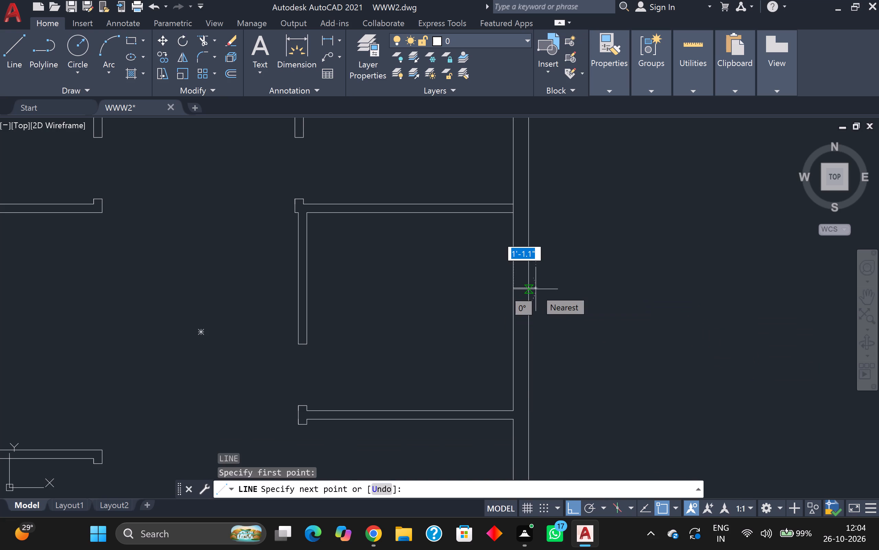
key(9)
key(Return)
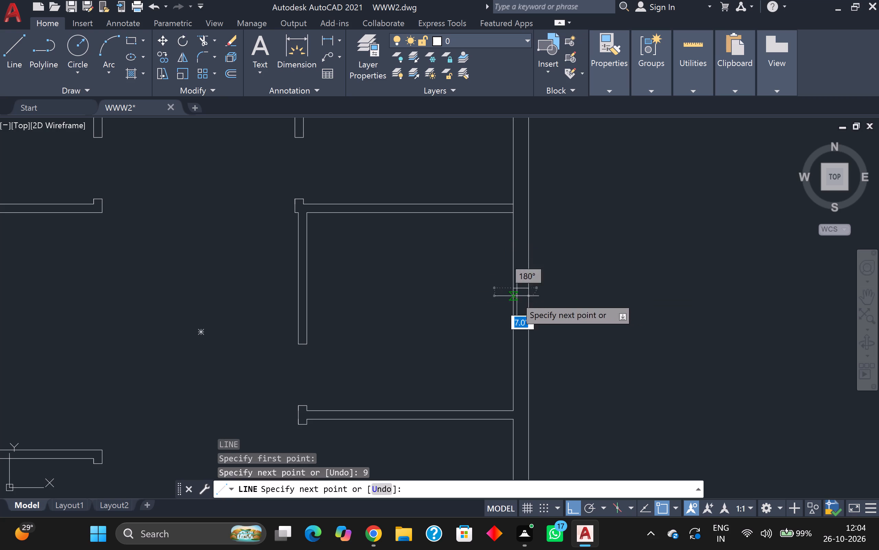
text(3')
key(Return)
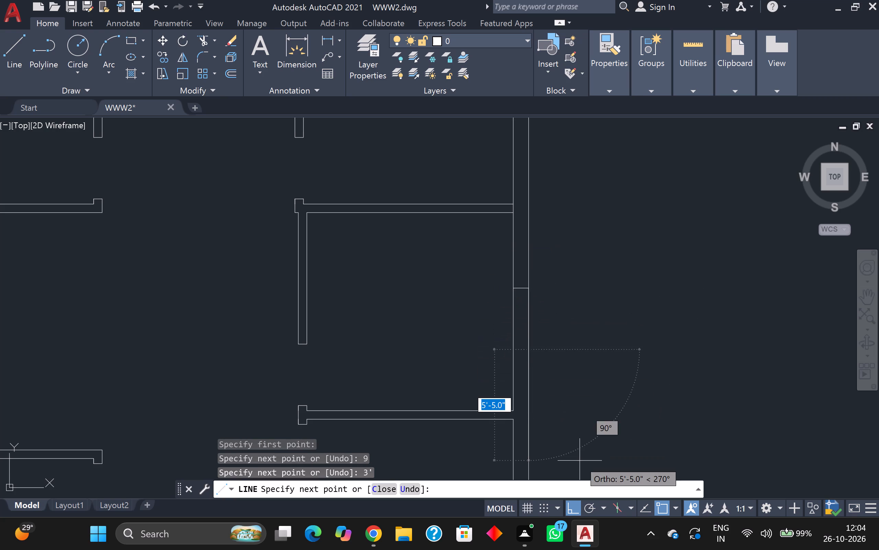
scroll(419, 367, up, 1)
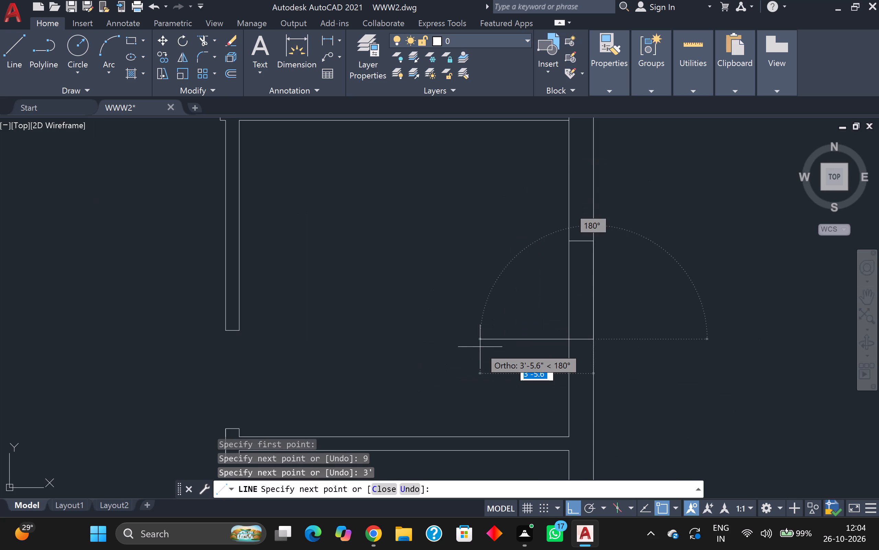
key(9)
key(Return)
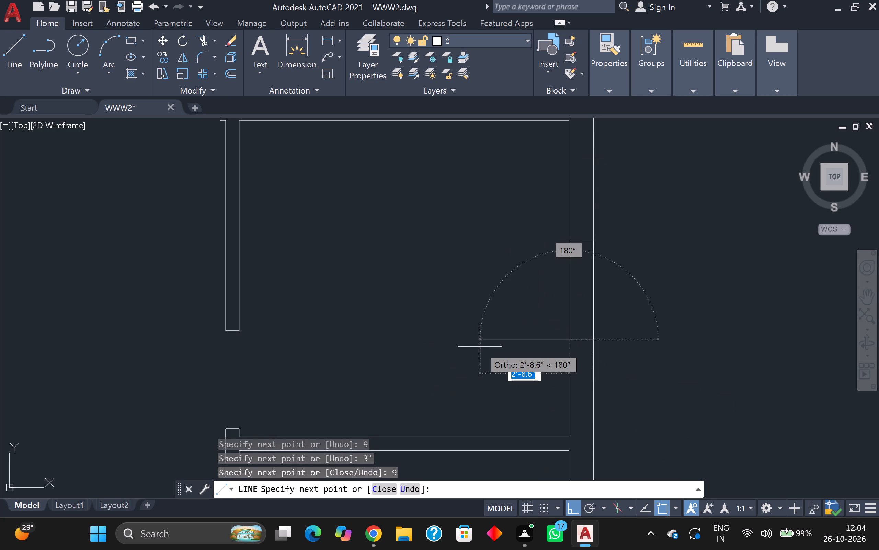
click(571, 242)
Add a 3' centre line to the middle east room's window, running south from its north edge's midpoint.
click(582, 240)
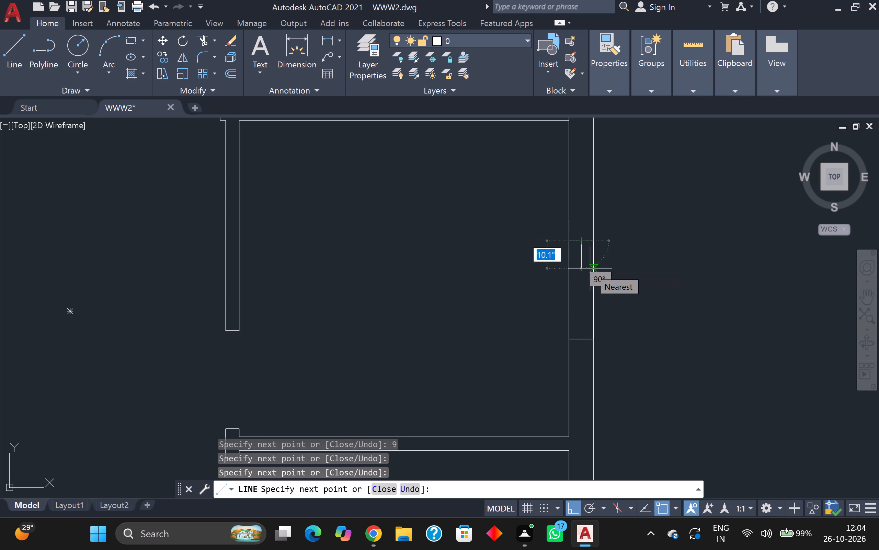
key(3)
key(apostrophe)
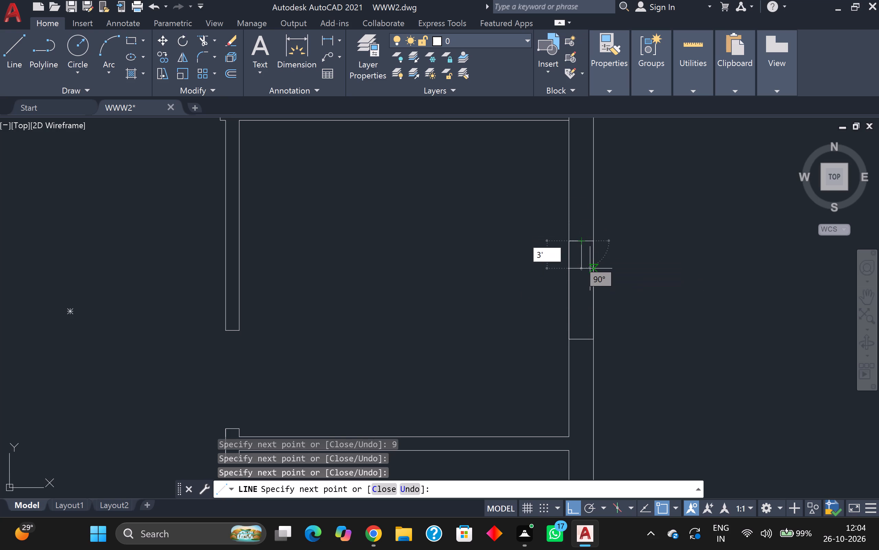
key(Return)
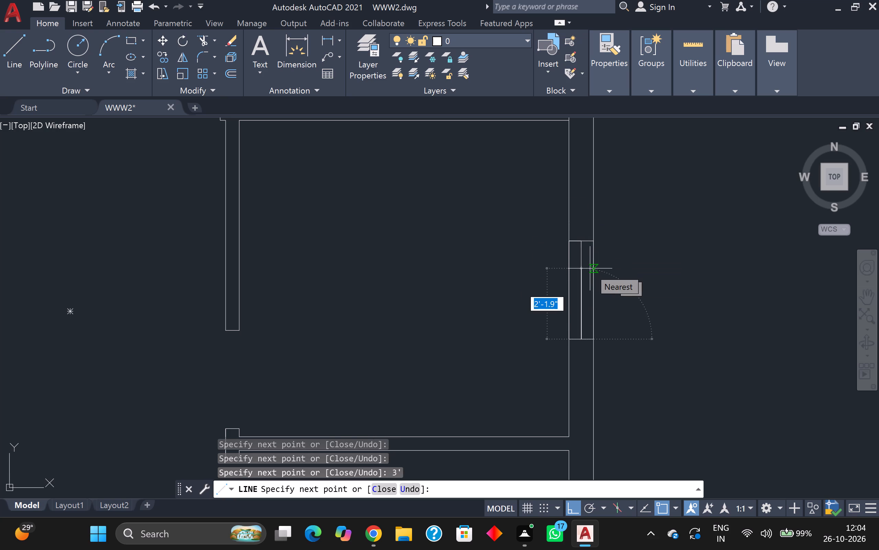
key(Escape)
Examine the rooms, partitions and outer-wall windows across the whole floor plan.
scroll(590, 268, down, 2)
middle_drag(624, 263, 569, 169)
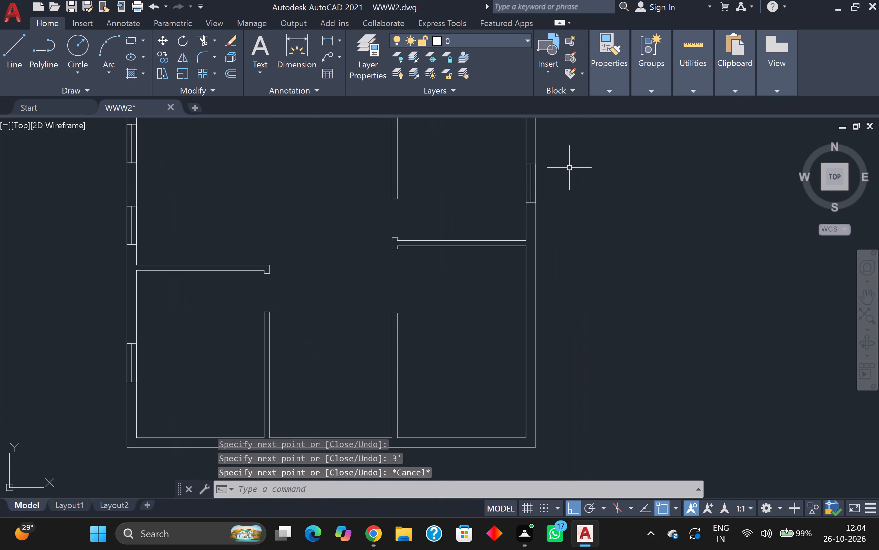
scroll(577, 173, down, 2)
scroll(577, 177, up, 1)
middle_drag(575, 202, 581, 243)
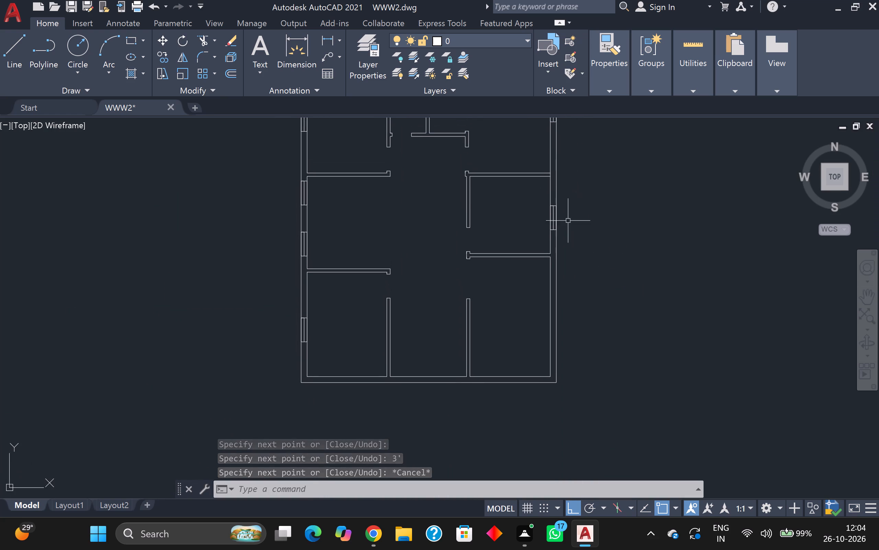
scroll(492, 198, up, 3)
scroll(470, 180, down, 1)
middle_drag(470, 180, 459, 257)
scroll(430, 224, up, 2)
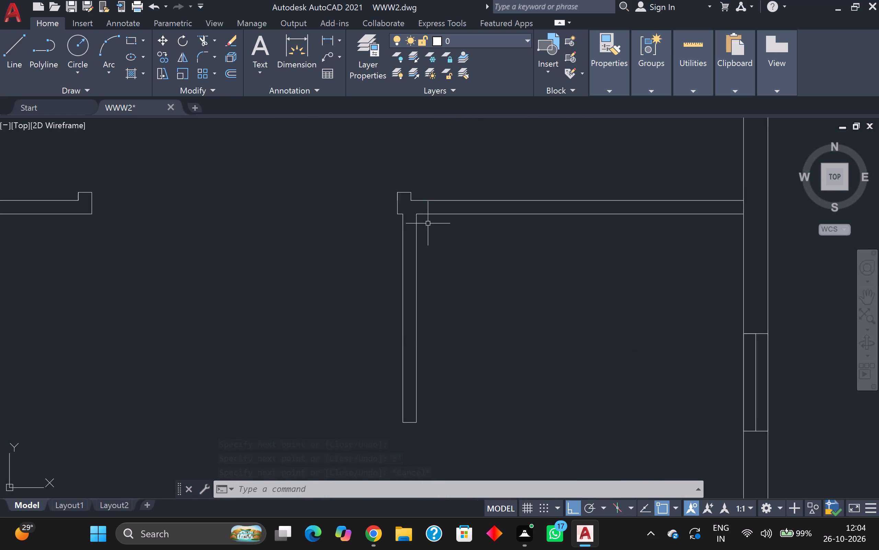
scroll(428, 223, up, 1)
scroll(424, 223, down, 5)
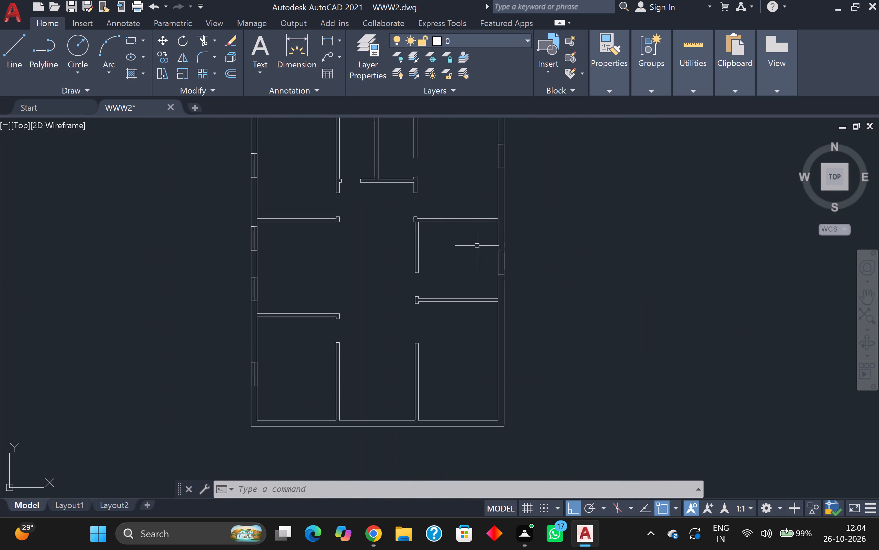
middle_drag(467, 239, 479, 202)
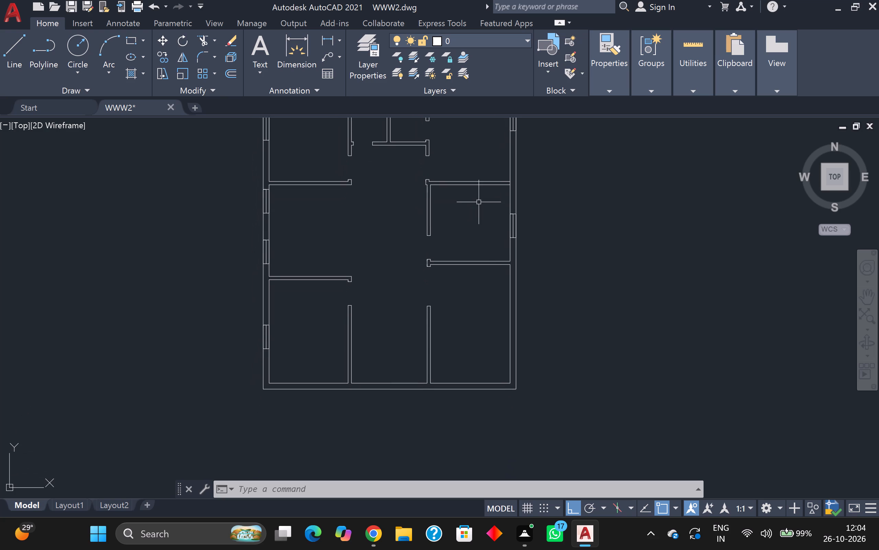
middle_drag(479, 212, 500, 275)
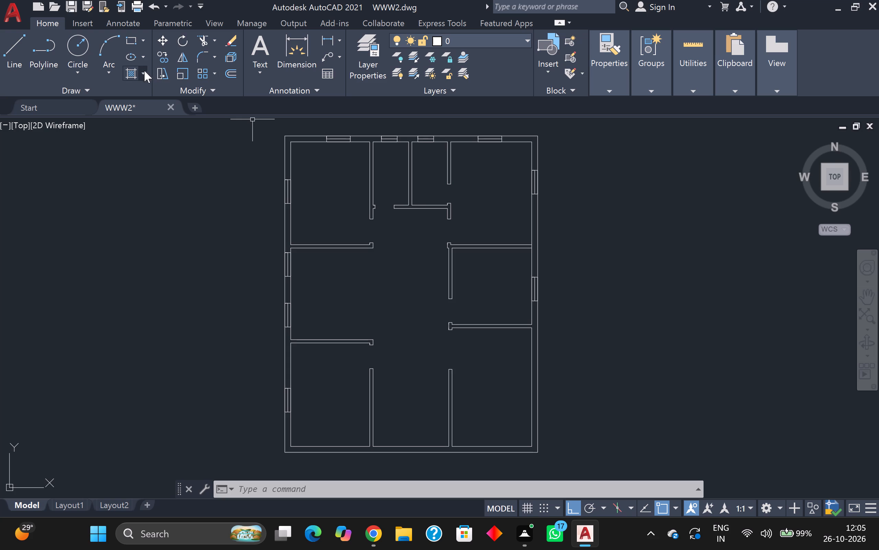
Start a hatch using the SOLID pattern.
click(133, 75)
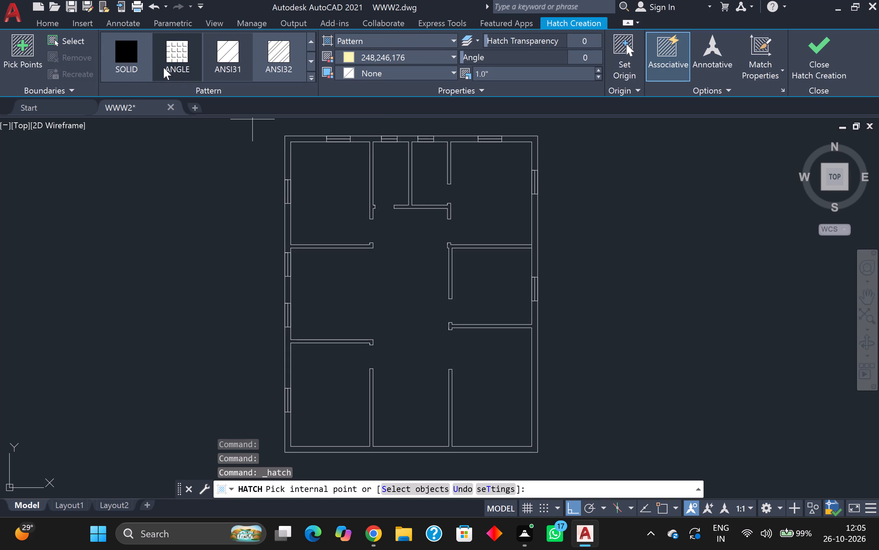
click(124, 56)
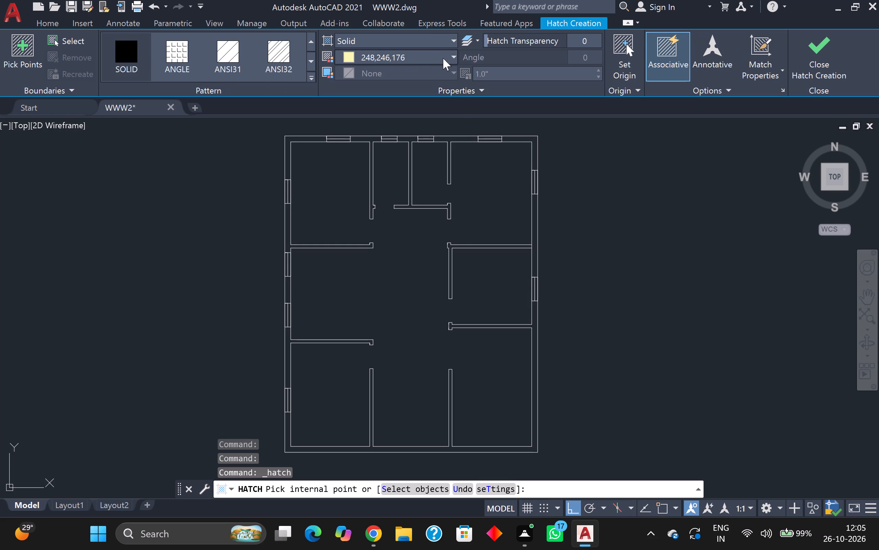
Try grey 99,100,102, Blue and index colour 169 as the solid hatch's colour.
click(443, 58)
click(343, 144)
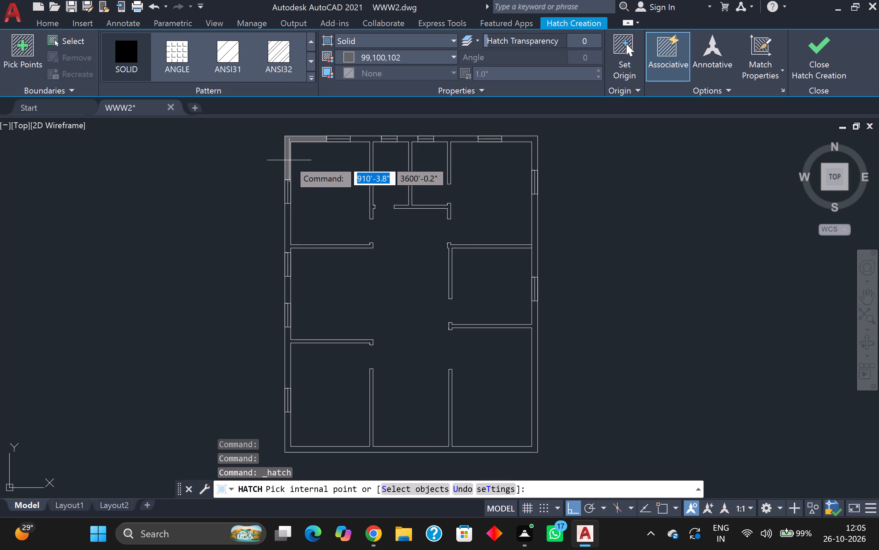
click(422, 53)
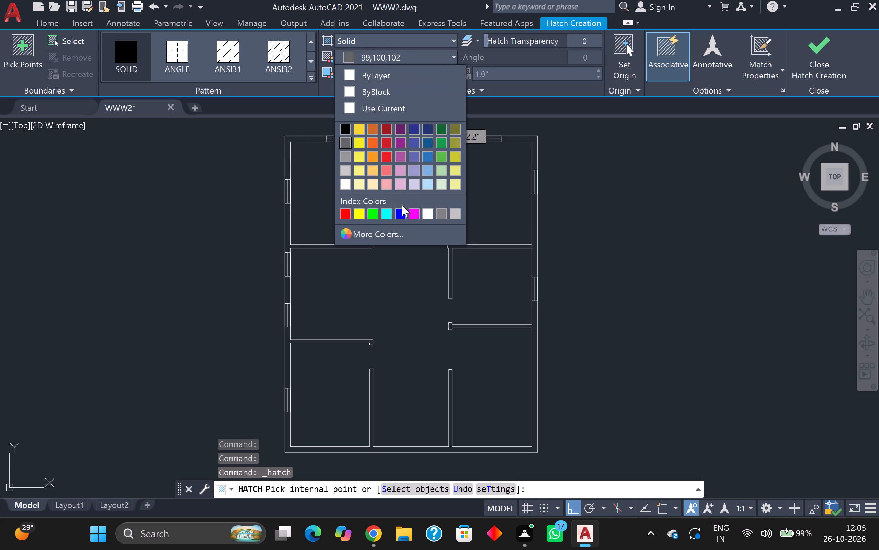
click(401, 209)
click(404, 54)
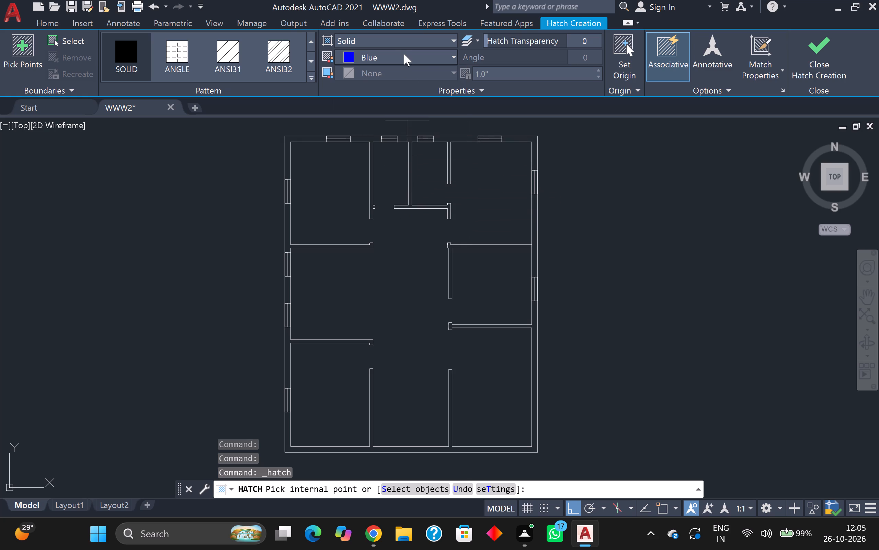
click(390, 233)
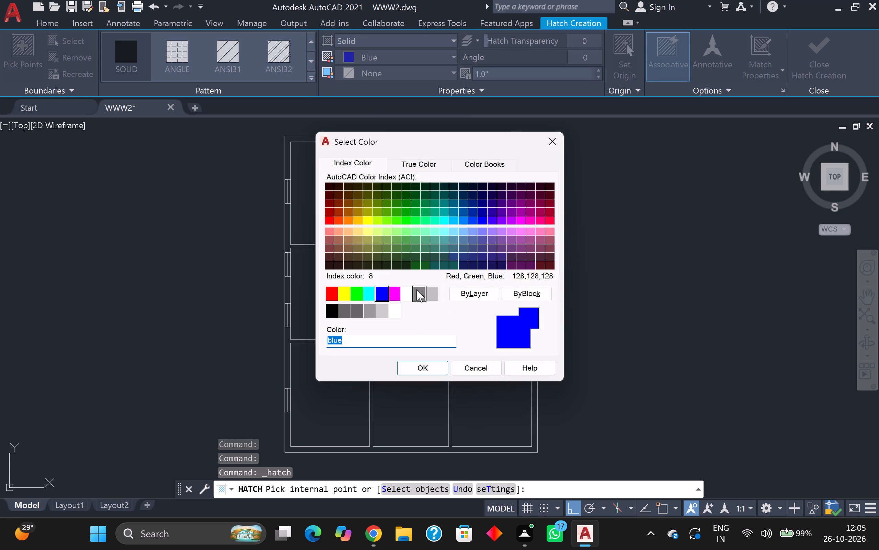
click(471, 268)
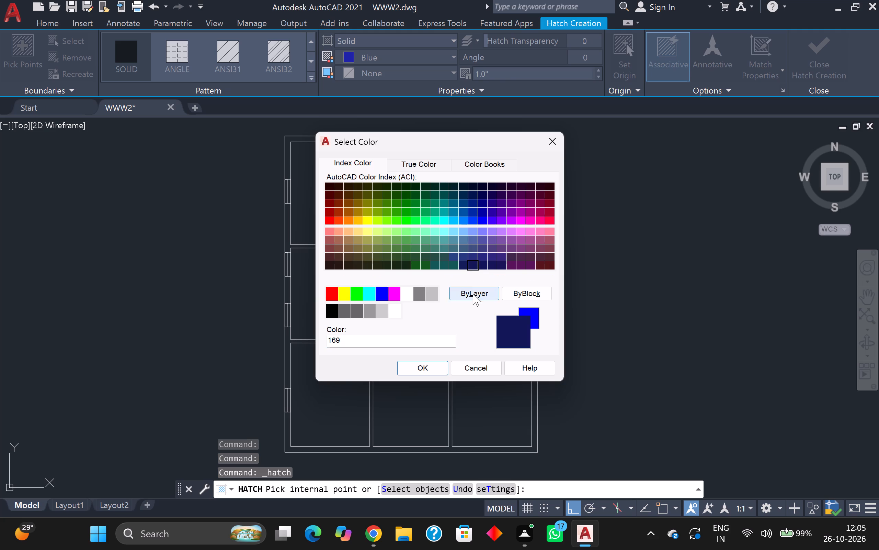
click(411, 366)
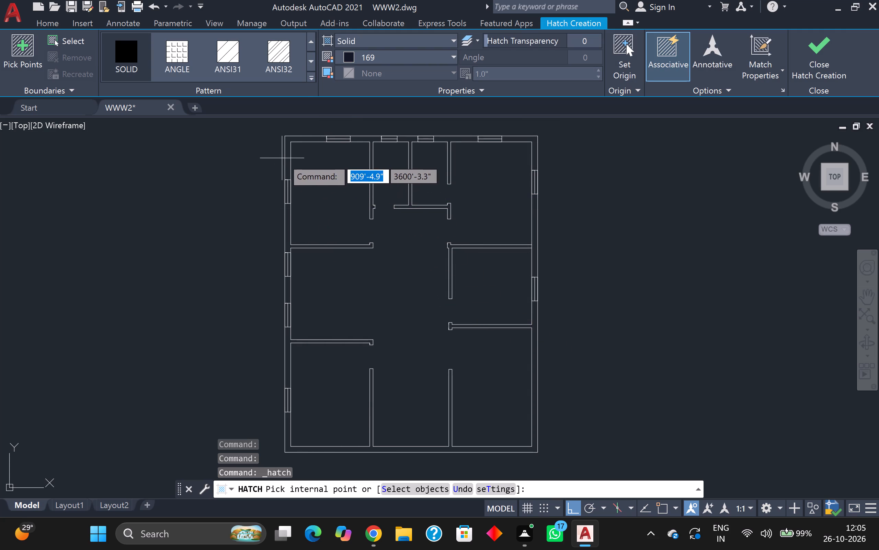
Set the solid hatch's colour to the dark blue true colour 0,0,71 by lowering the luminance of Blue.
click(352, 59)
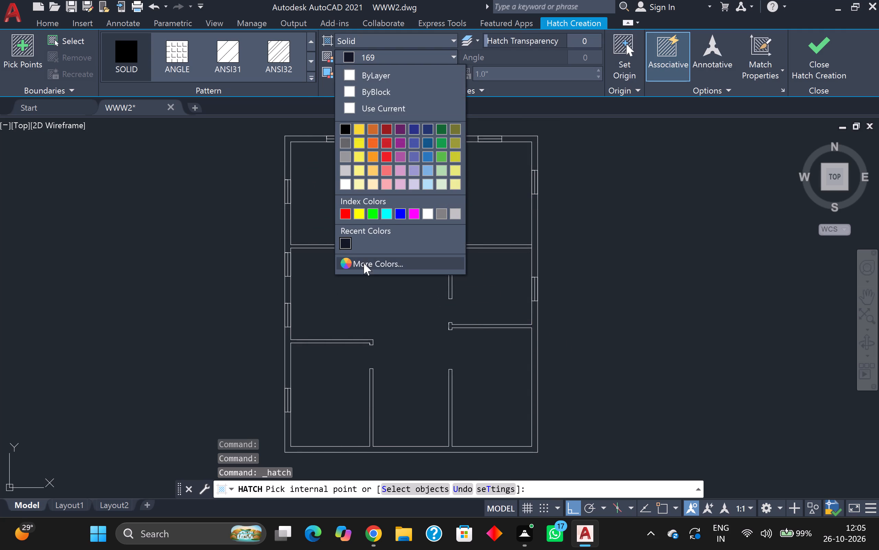
click(364, 263)
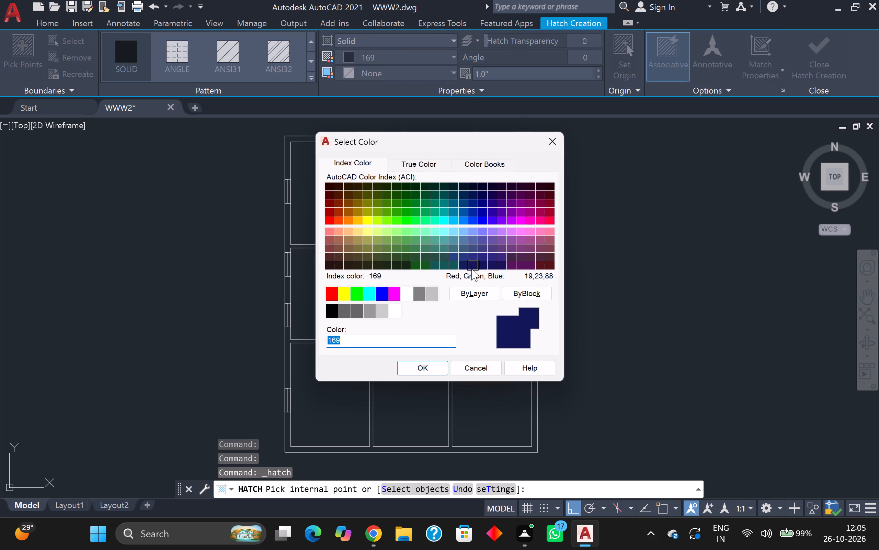
click(382, 292)
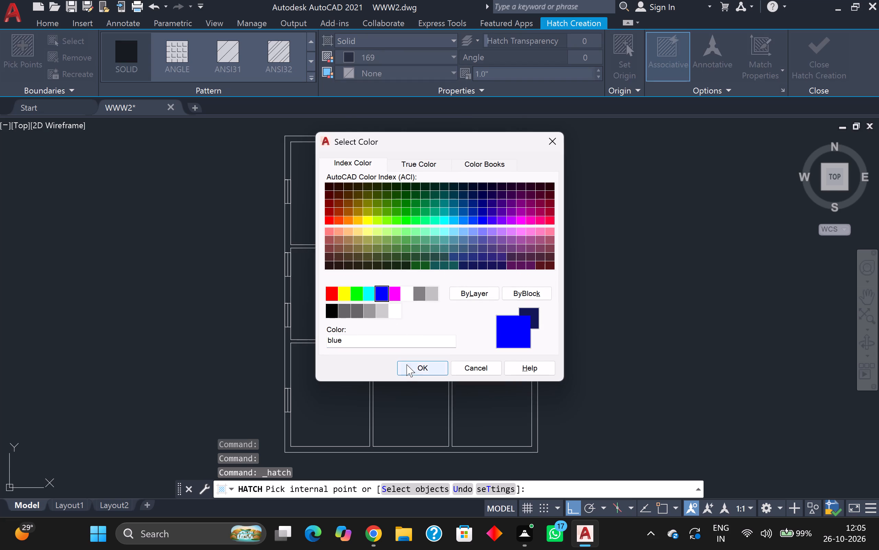
click(407, 365)
click(378, 56)
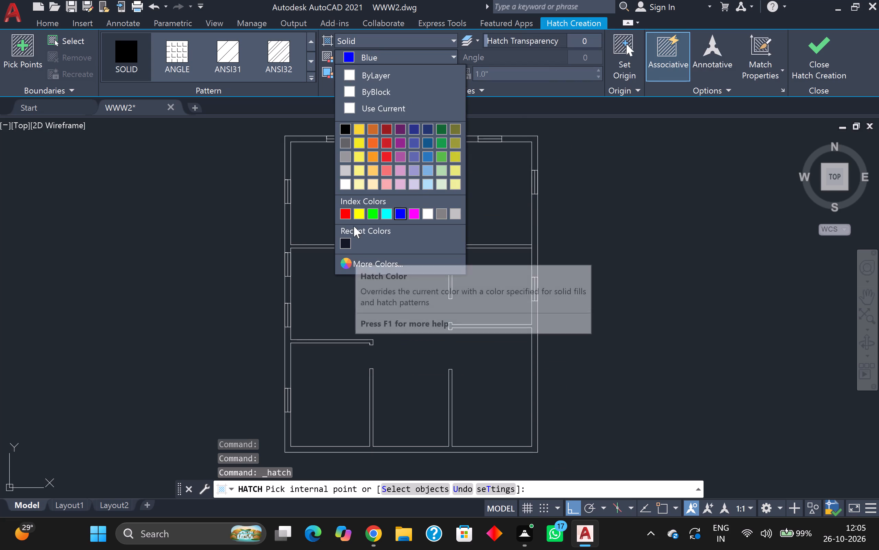
click(354, 230)
click(362, 54)
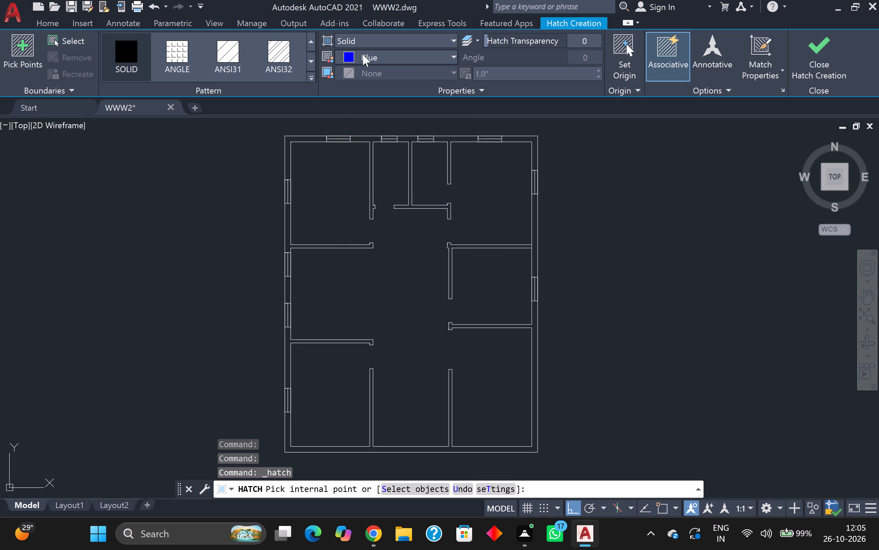
click(353, 268)
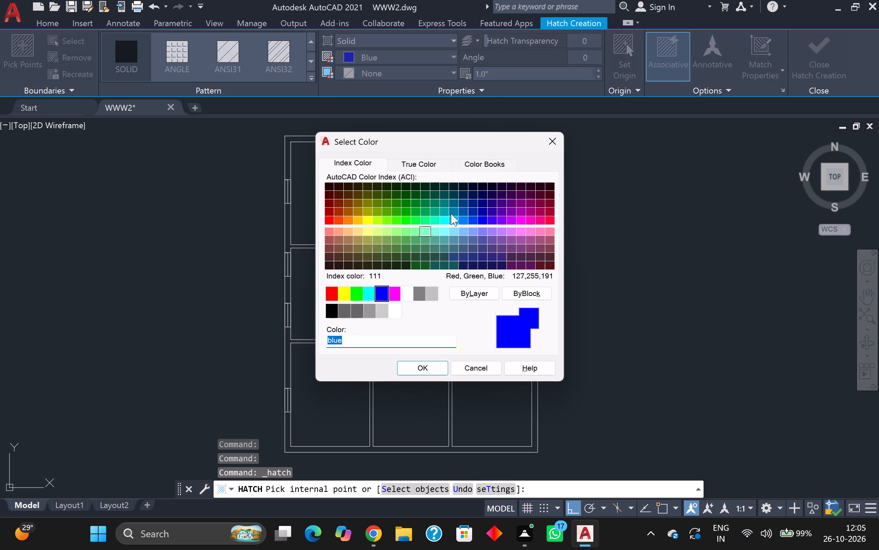
click(420, 160)
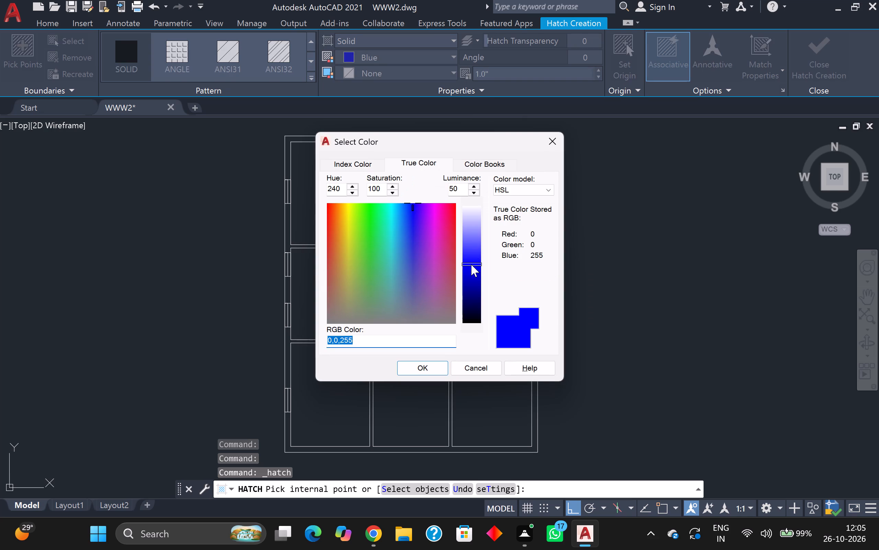
drag(471, 264, 471, 306)
click(419, 371)
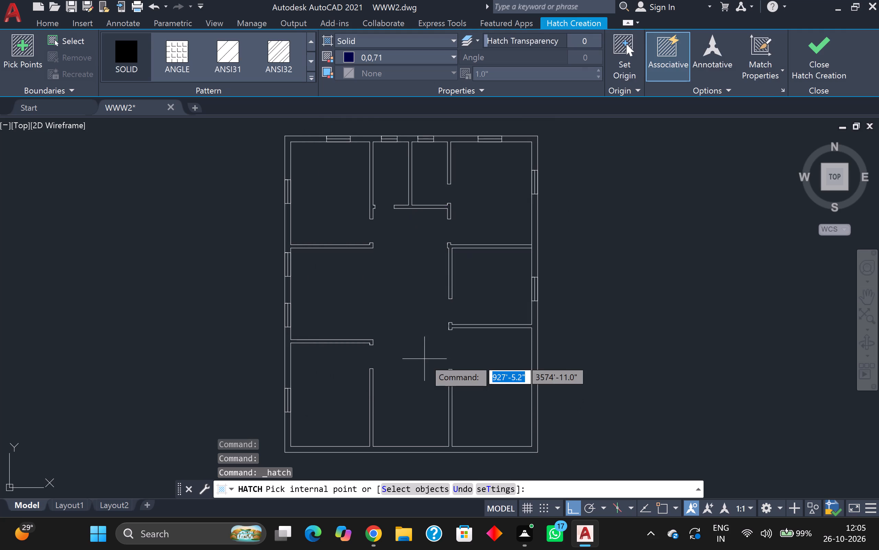
Fill all north outer wall sections between the windows, including both corners and the attached partitions, with the solid 0,0,71 hatch.
middle_drag(369, 230, 420, 298)
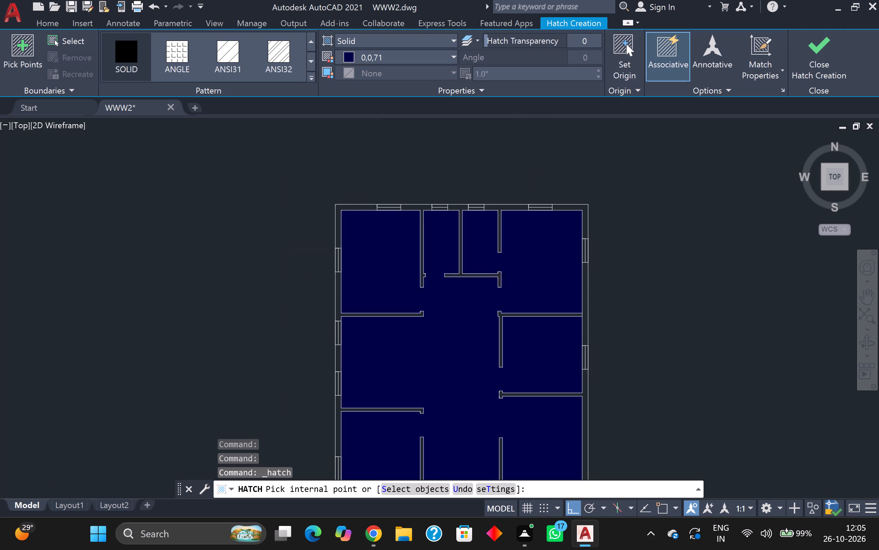
key(ctrl+z)
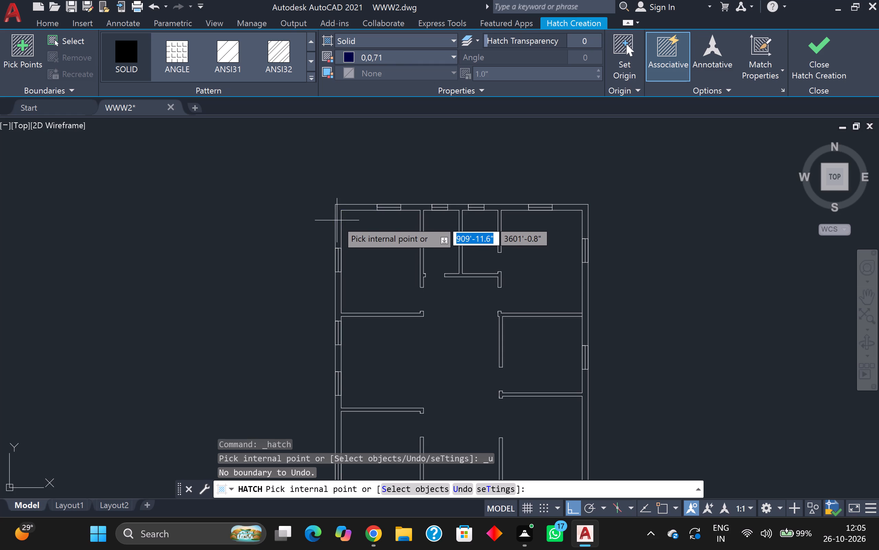
drag(339, 222, 339, 225)
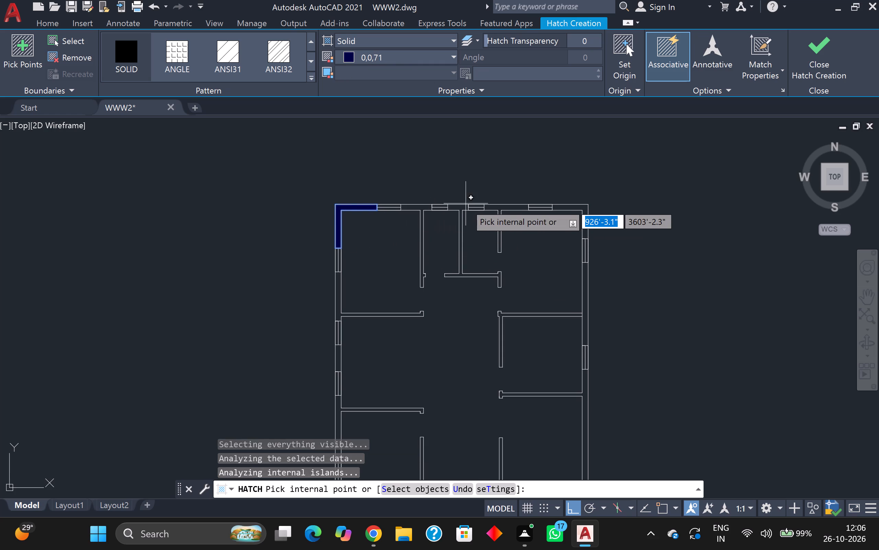
scroll(416, 208, up, 1)
click(416, 208)
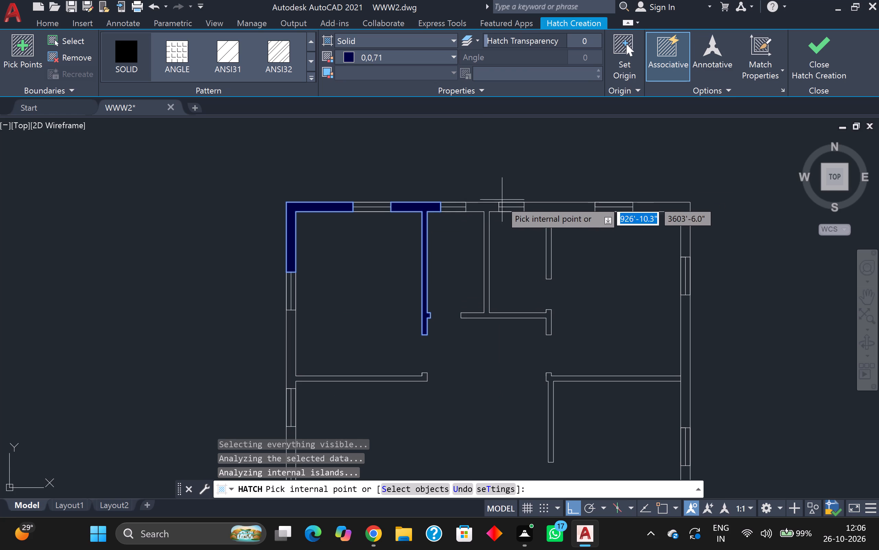
click(482, 208)
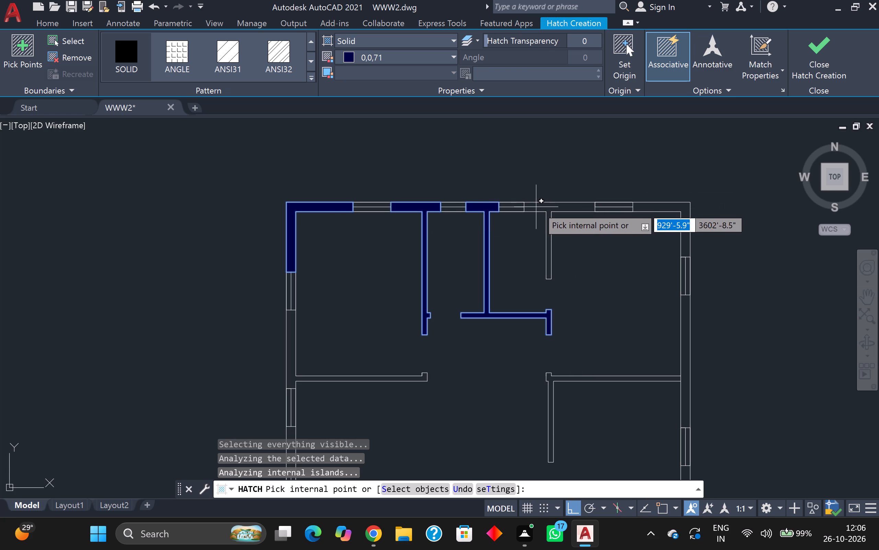
click(541, 207)
click(636, 207)
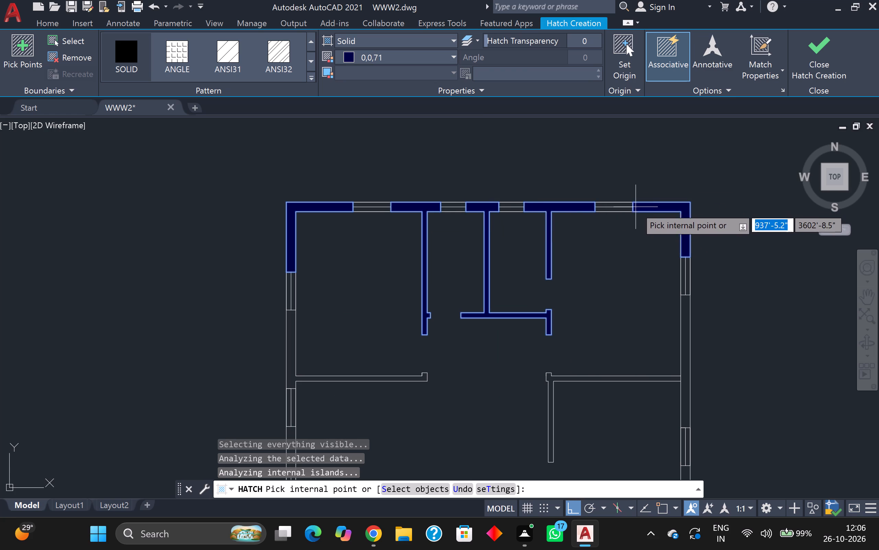
Fill the east outer wall section between its two windows and the adjoining partition with the solid hatch, and end the hatch.
middle_drag(633, 241, 472, 159)
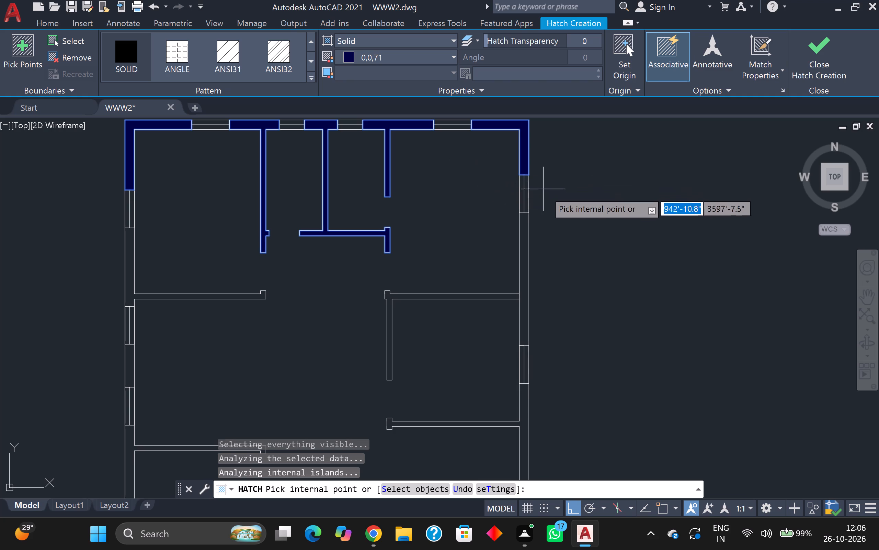
click(526, 263)
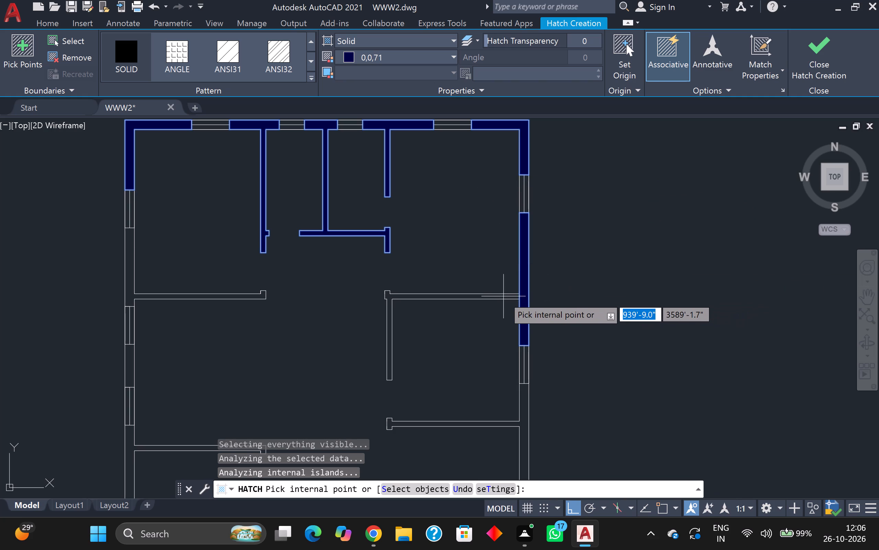
scroll(503, 296, up, 3)
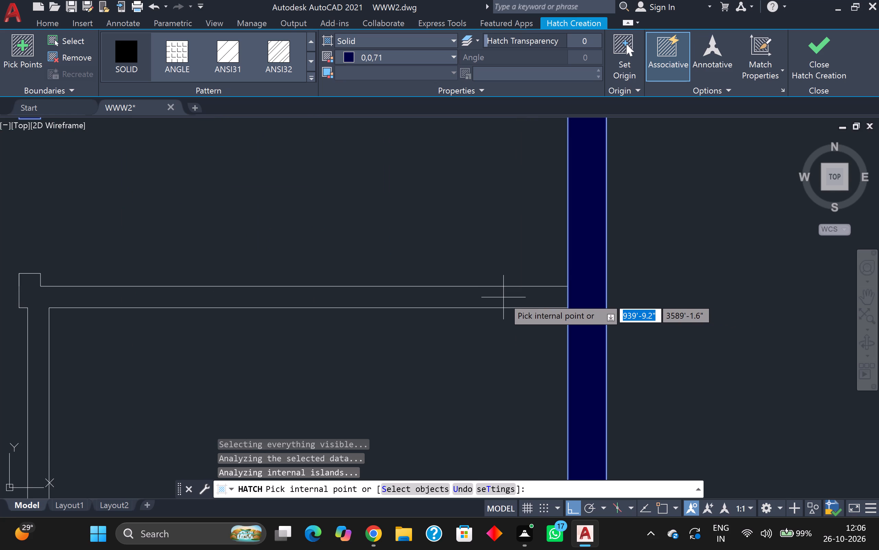
scroll(503, 297, down, 4)
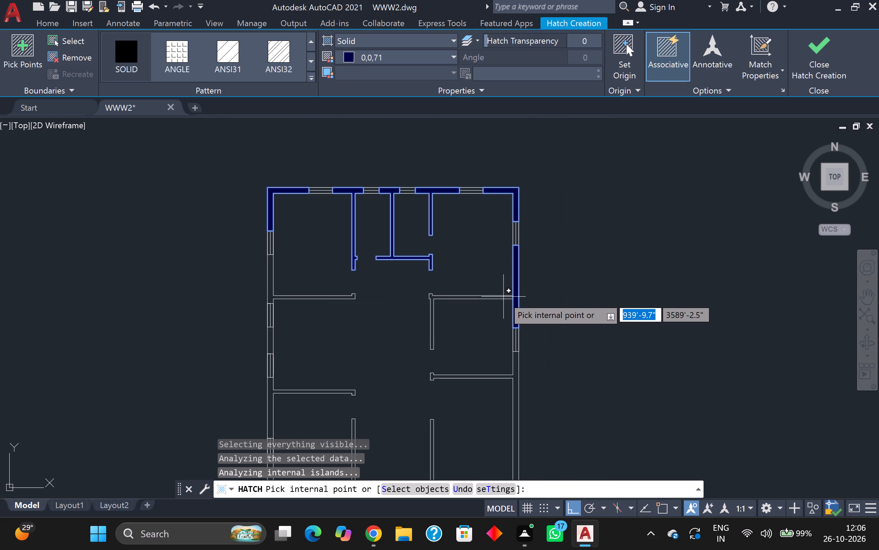
scroll(503, 297, up, 3)
scroll(503, 295, down, 1)
click(503, 295)
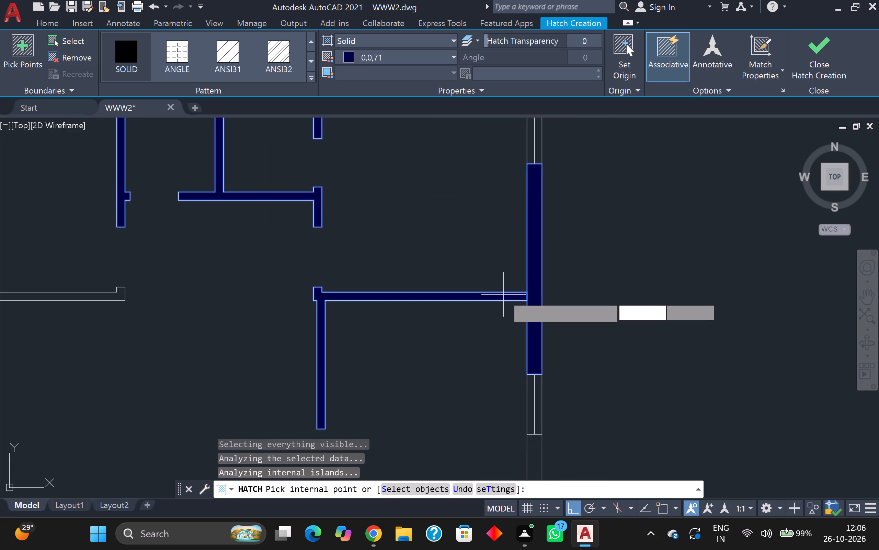
middle_drag(503, 295, 511, 238)
scroll(515, 259, down, 2)
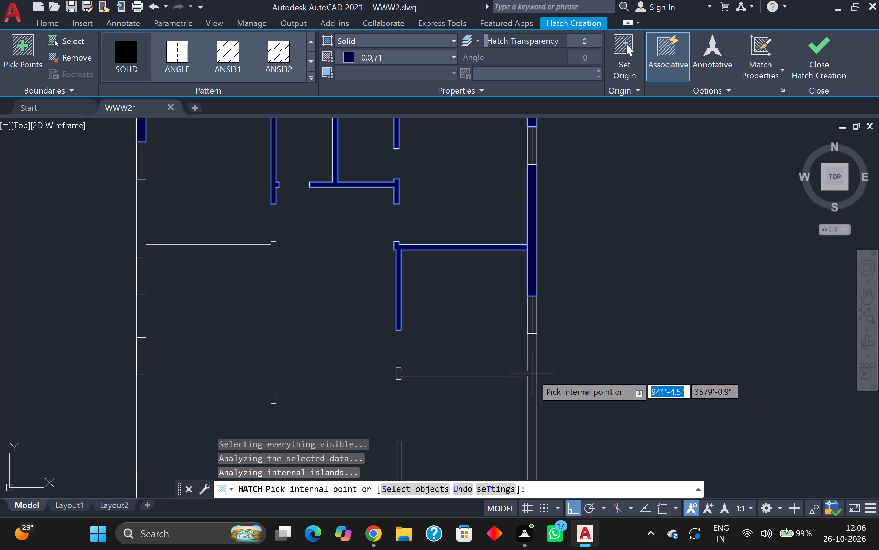
scroll(532, 373, down, 2)
scroll(532, 373, up, 4)
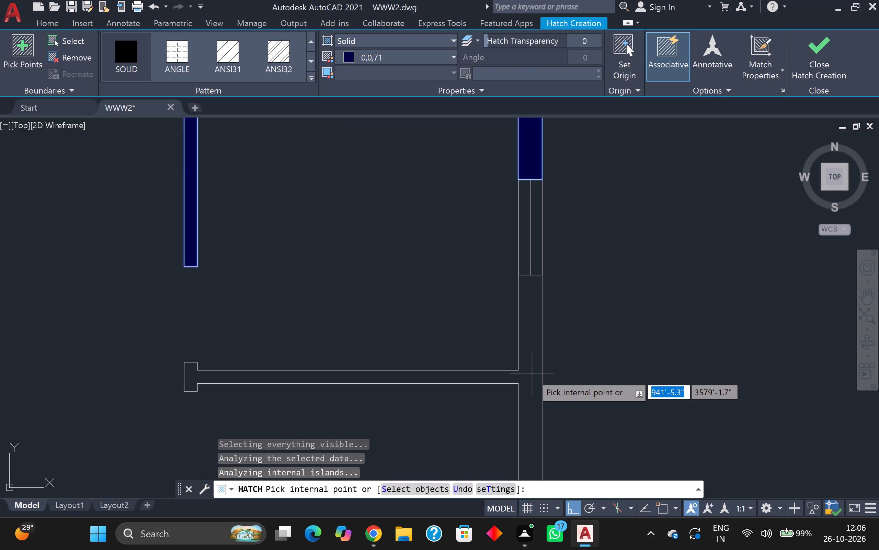
key(Escape)
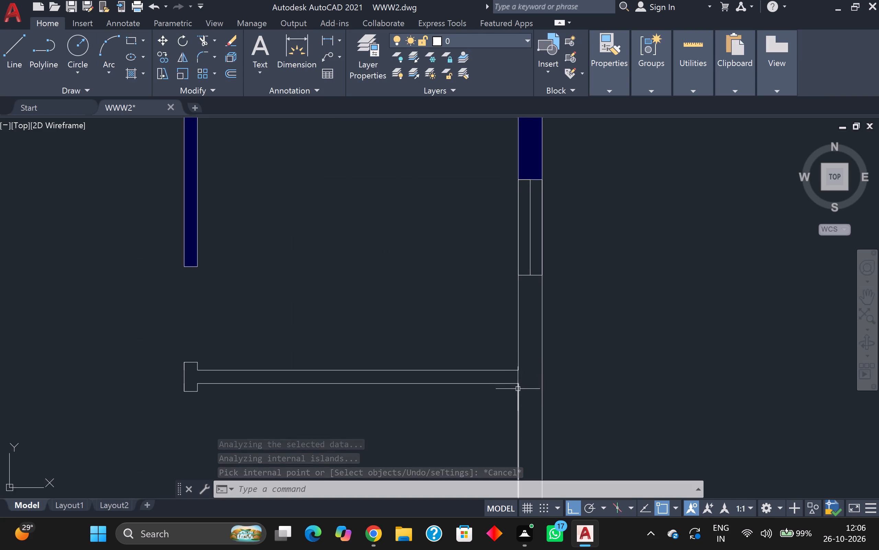
With a new solid 0,0,71 hatch, fill the continuous south outer wall, its corners and connected partitions, up to the nearest side-wall windows.
key(space)
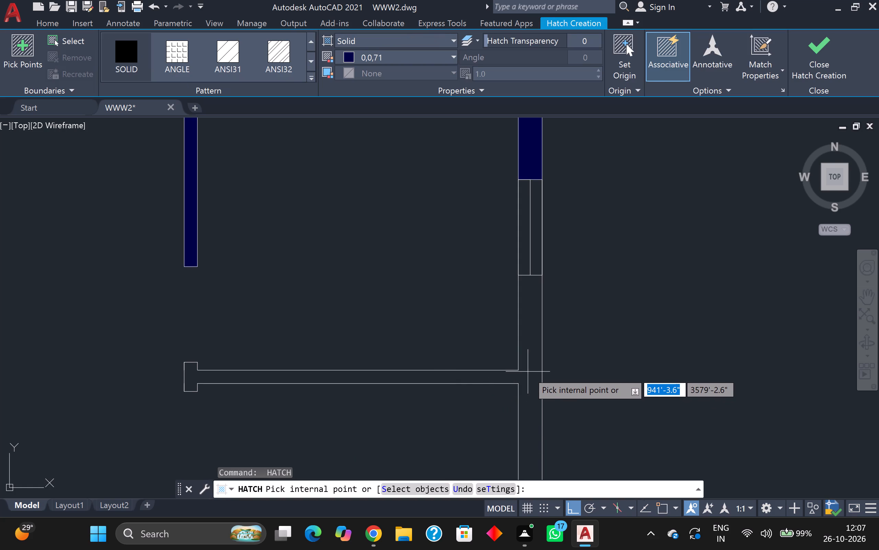
scroll(528, 372, down, 3)
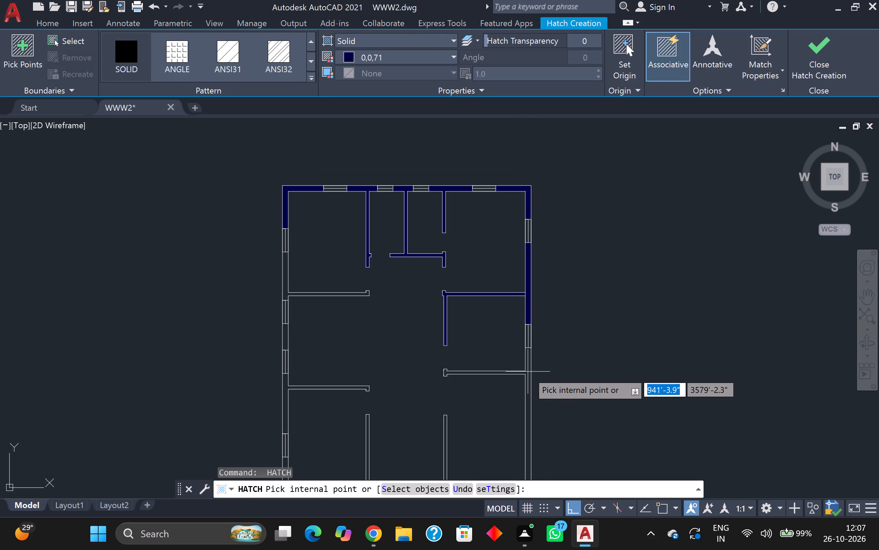
scroll(528, 372, up, 1)
scroll(528, 373, down, 4)
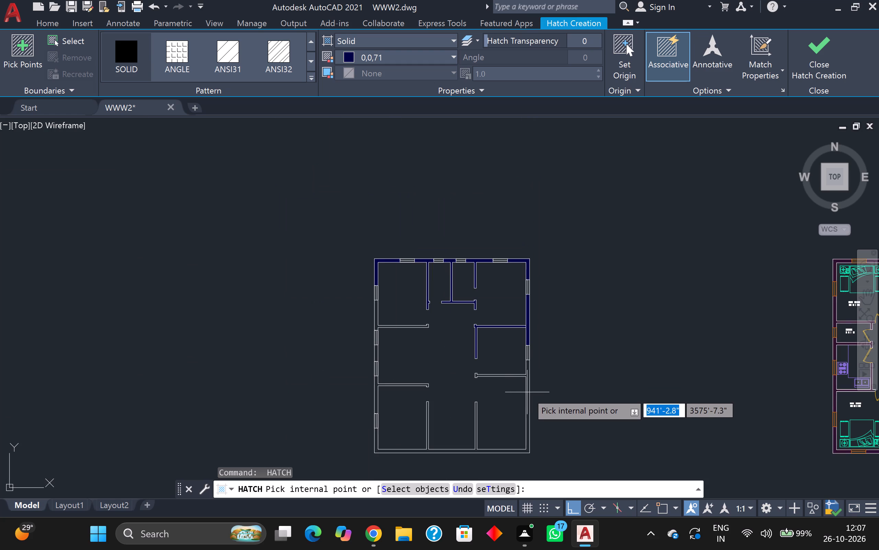
scroll(476, 436, up, 1)
click(476, 436)
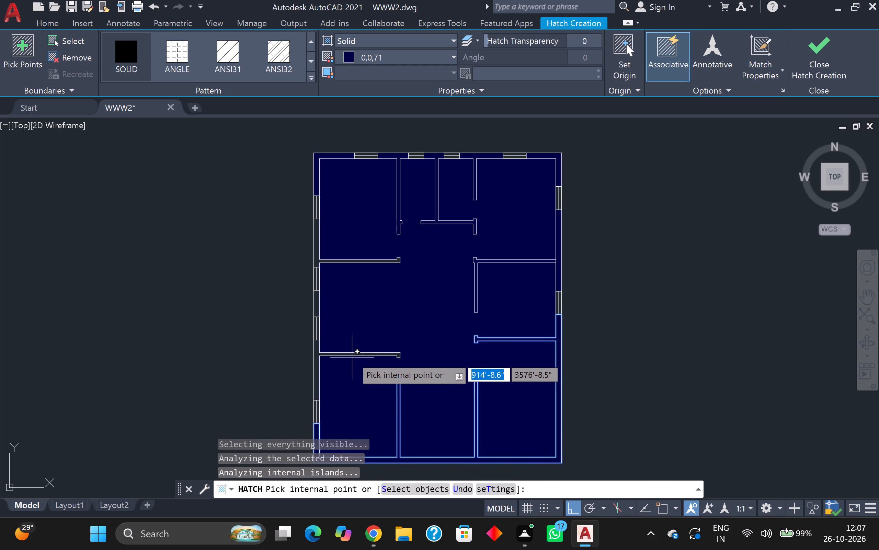
Fill the remaining west outer wall sections between the windows, including their adjoining partitions, with the solid hatch.
click(353, 354)
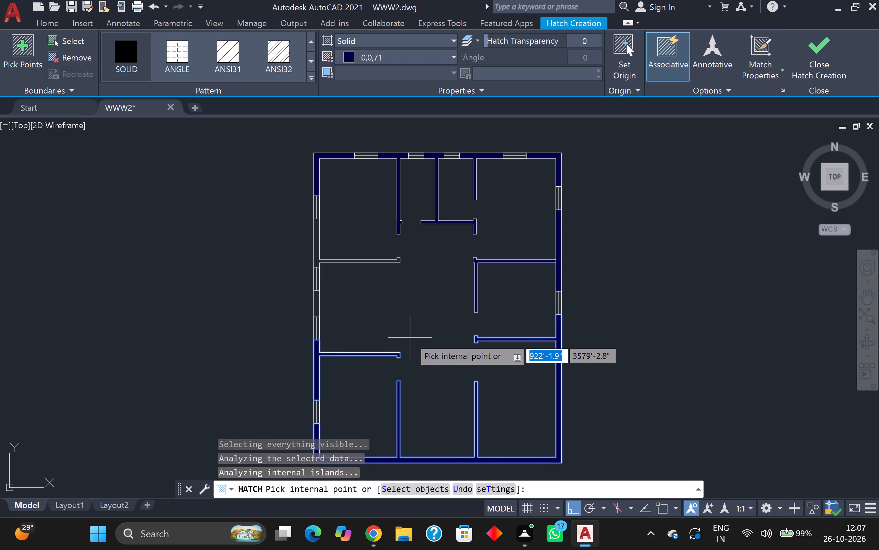
click(317, 302)
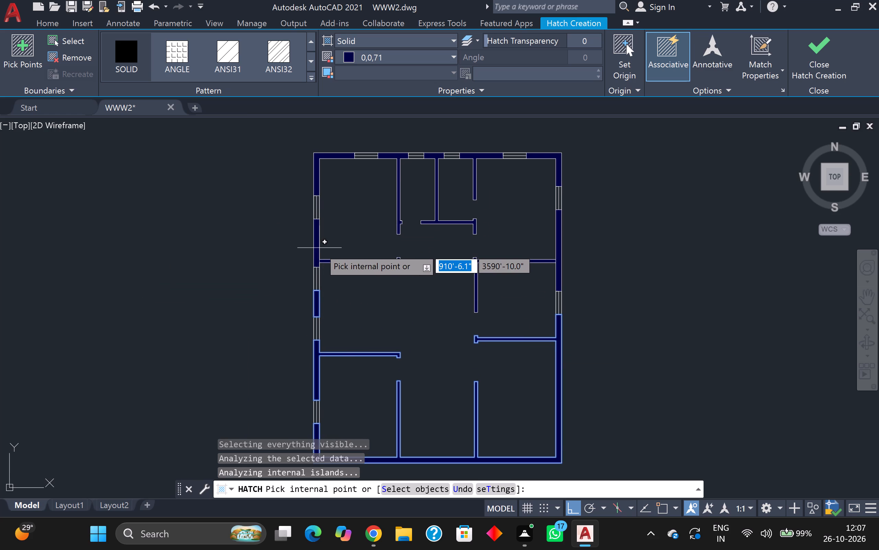
click(319, 248)
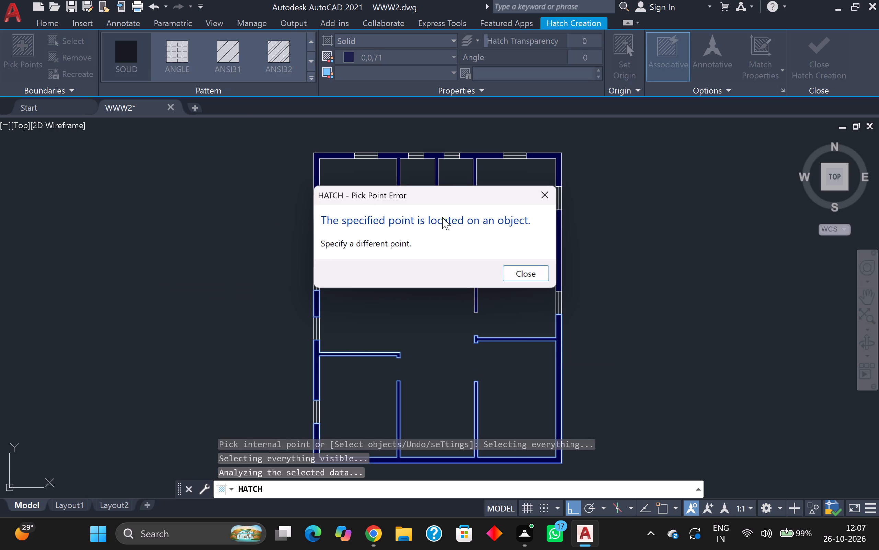
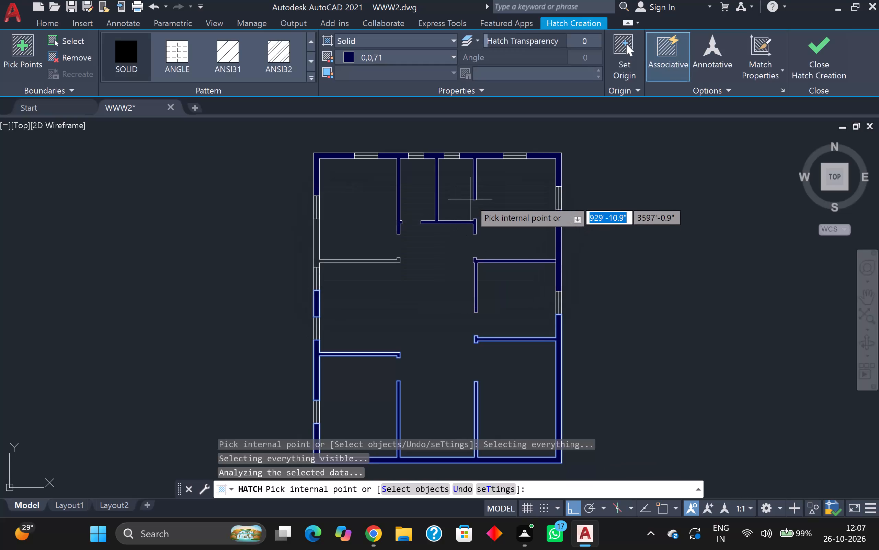
Fill the last unfilled west outer wall section between two windows, with its adjoining partition, using a new solid 0,0,71 hatch.
key(Escape)
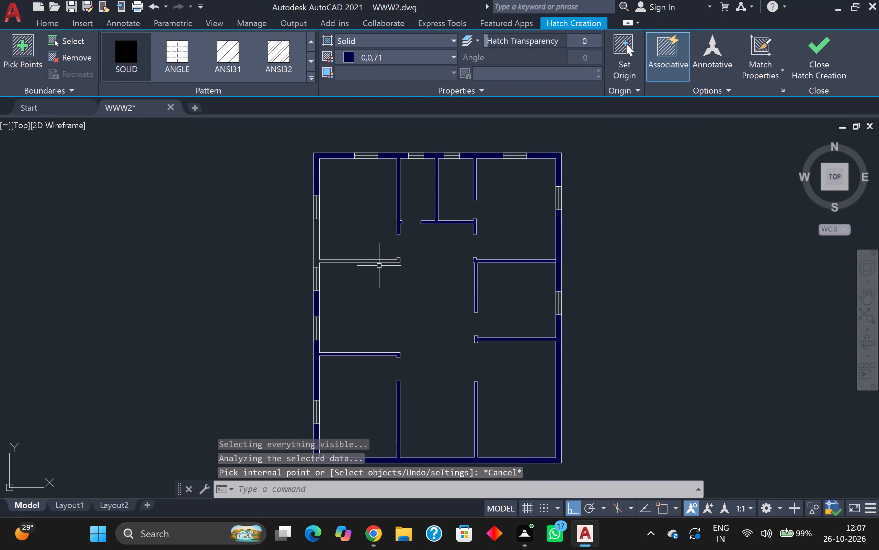
key(space)
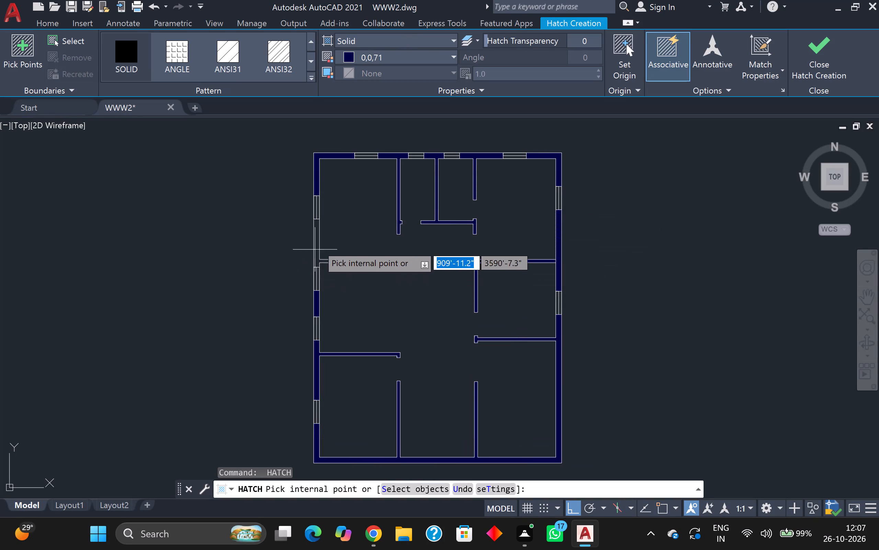
click(317, 248)
key(Escape)
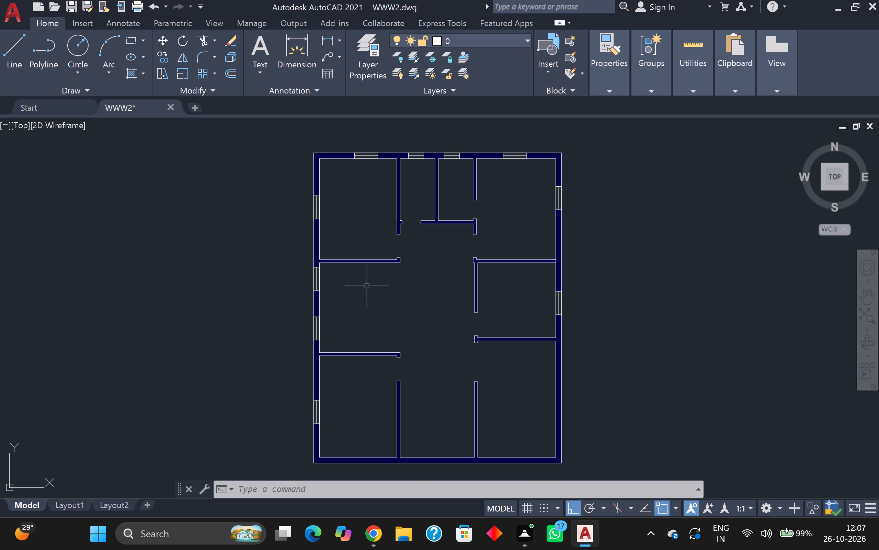
scroll(367, 286, up, 1)
scroll(367, 285, down, 1)
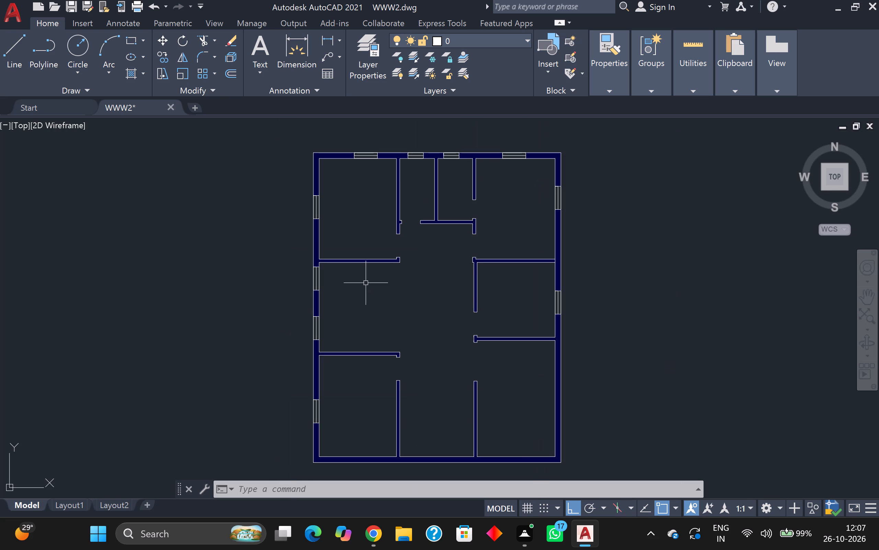
key(Escape)
Move all the windows in the north, east and west outer walls to the window layer.
scroll(374, 188, up, 1)
middle_drag(354, 117, 347, 169)
middle_drag(331, 180, 288, 369)
click(254, 294)
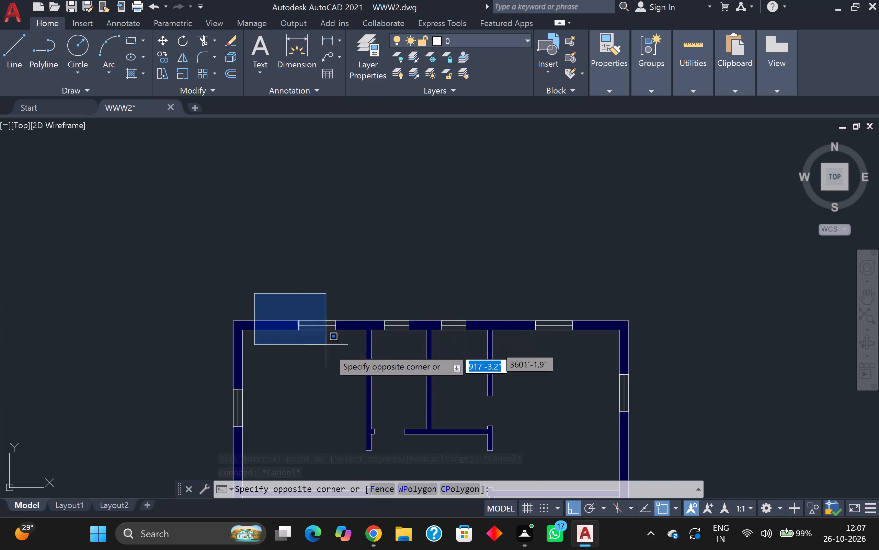
click(345, 356)
click(371, 302)
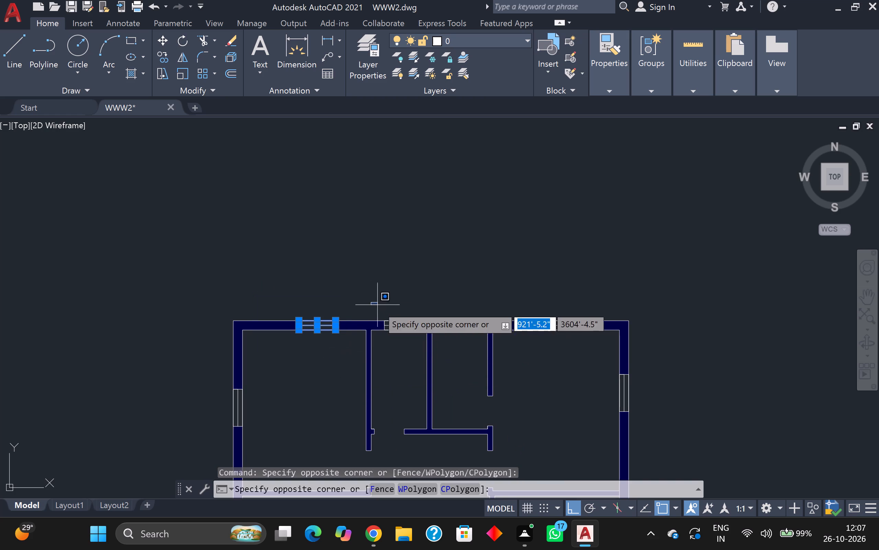
click(412, 346)
click(431, 293)
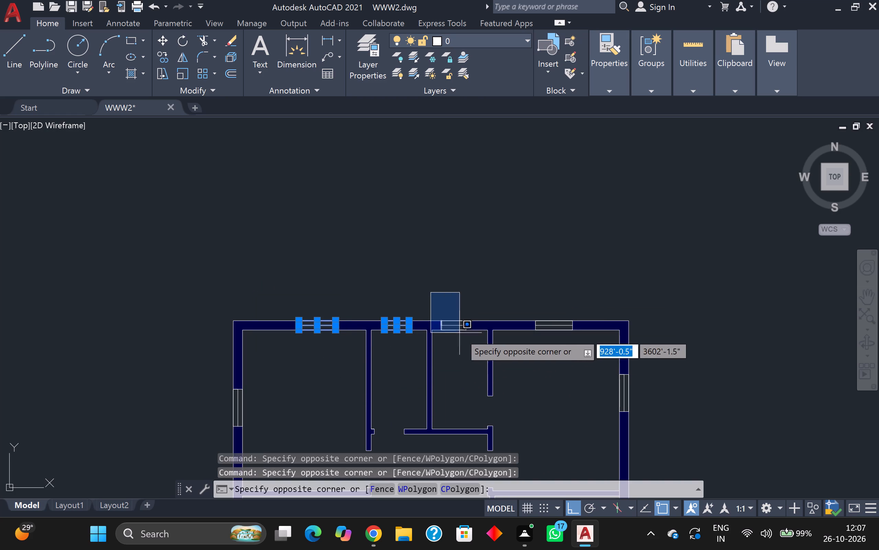
click(477, 347)
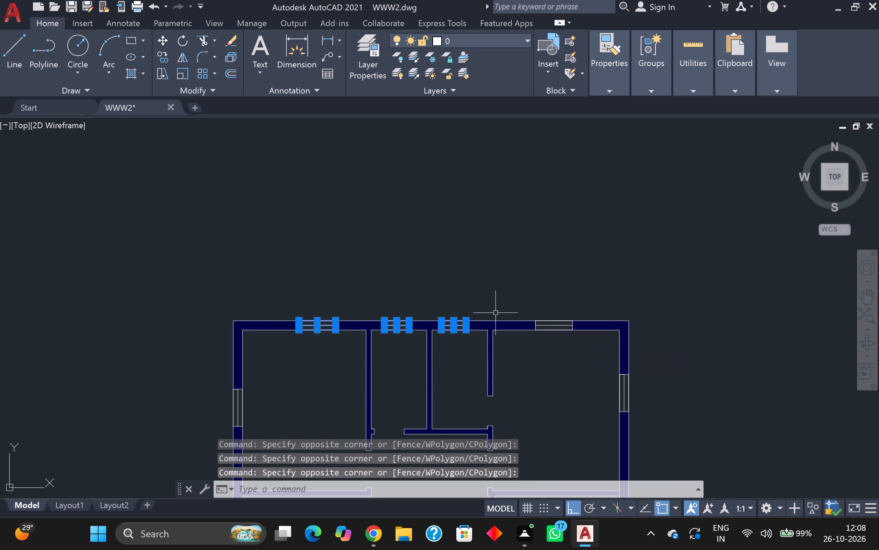
click(522, 300)
click(583, 385)
click(594, 364)
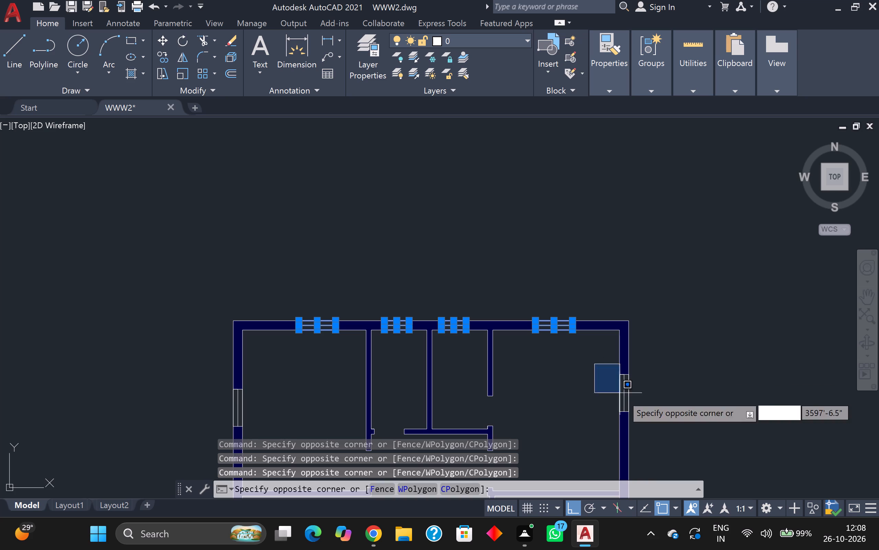
click(652, 430)
middle_drag(647, 428, 654, 143)
middle_drag(472, 234, 478, 239)
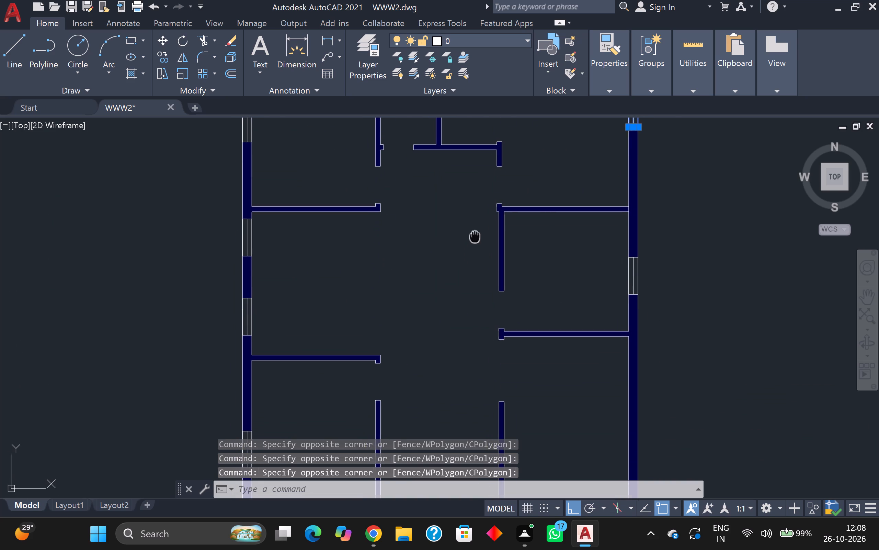
middle_drag(478, 239, 581, 339)
click(298, 180)
click(406, 267)
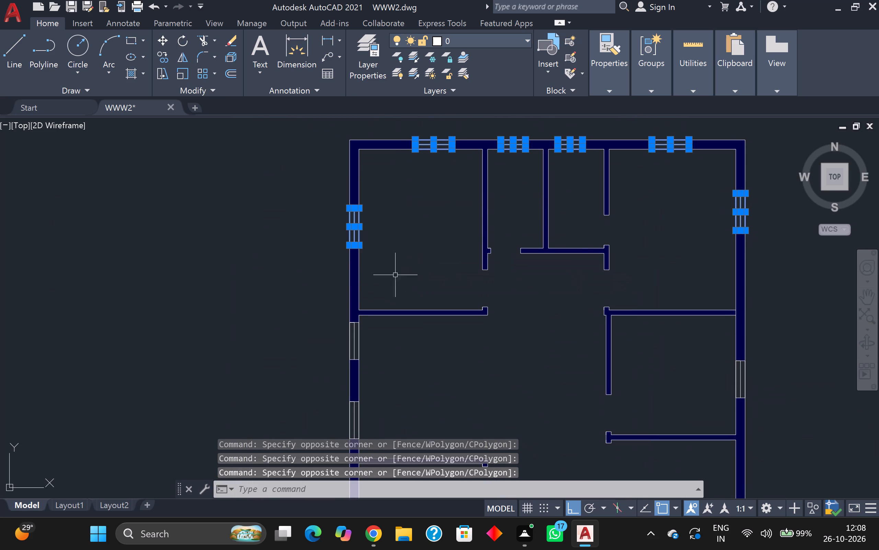
drag(312, 297, 320, 301)
click(413, 365)
middle_drag(417, 364, 481, 201)
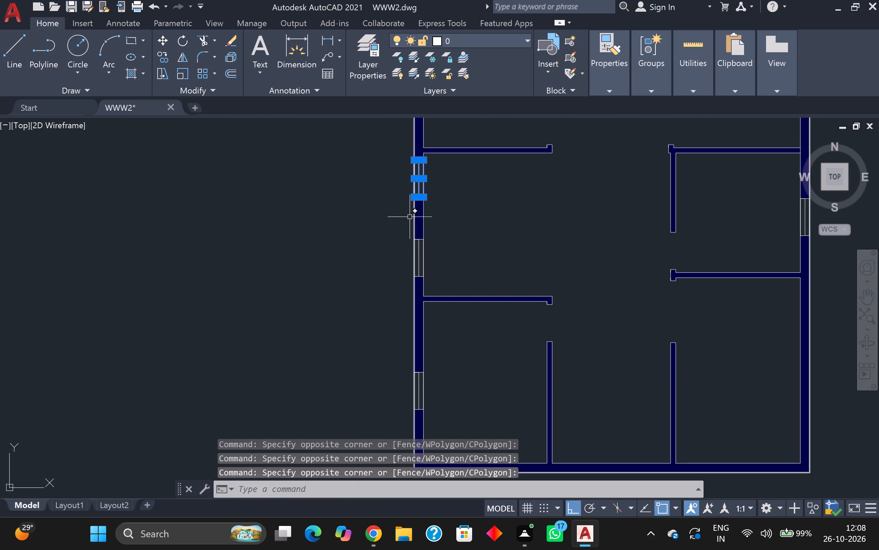
click(371, 213)
drag(446, 284, 452, 284)
middle_drag(461, 273, 473, 187)
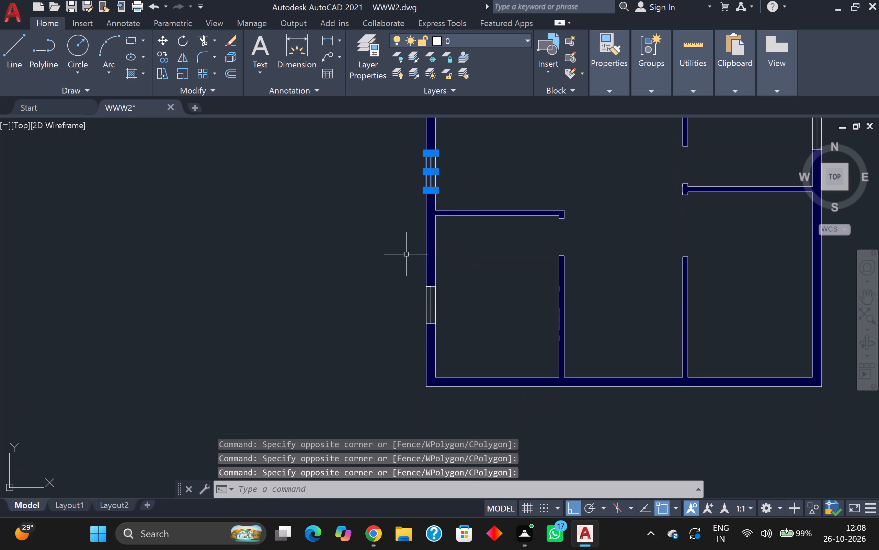
drag(404, 255, 407, 265)
click(473, 338)
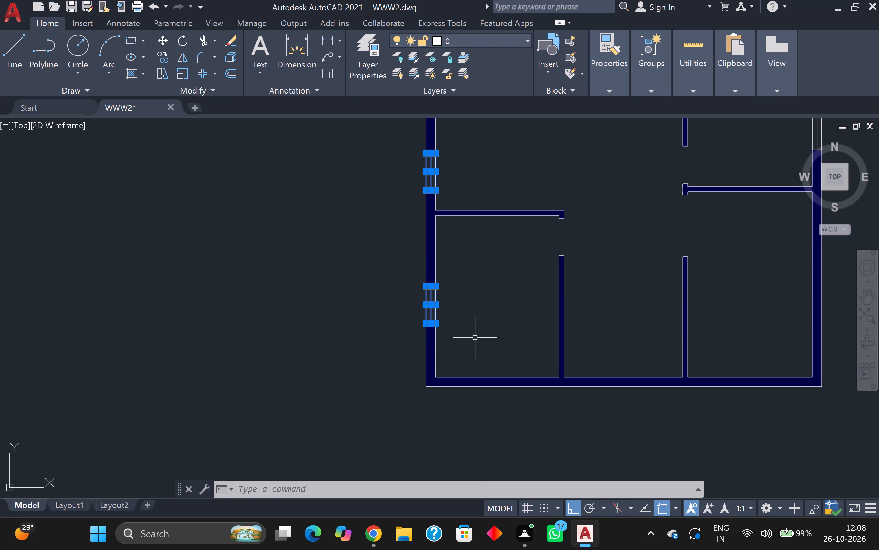
middle_drag(475, 338, 0, 503)
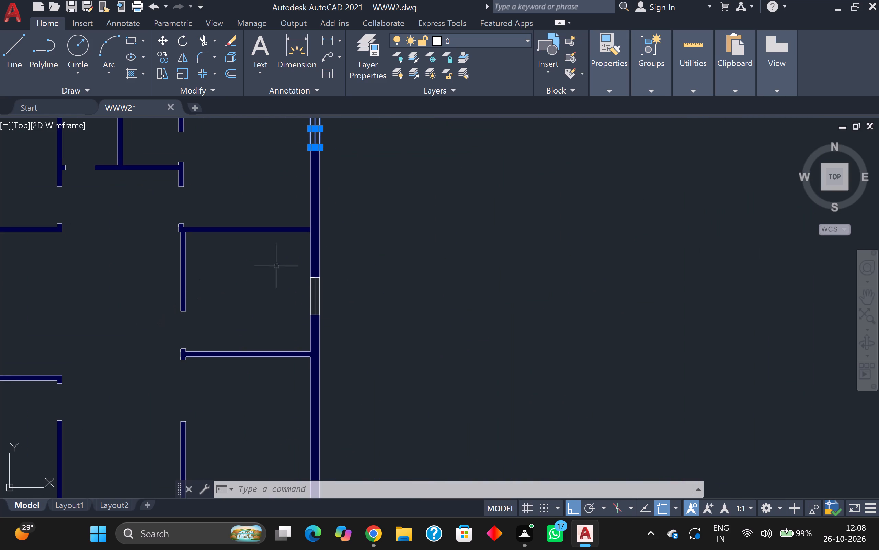
click(277, 260)
click(347, 356)
middle_drag(381, 270, 406, 420)
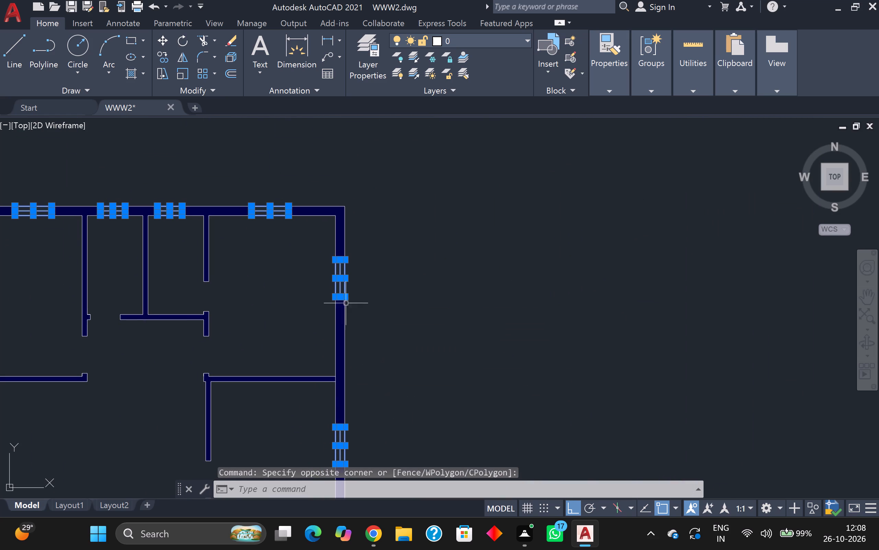
click(529, 44)
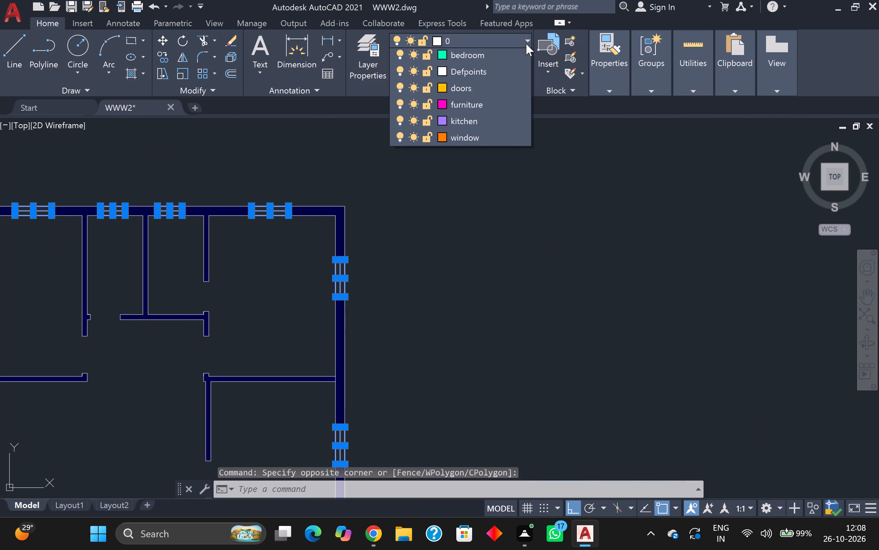
click(493, 180)
key(Escape)
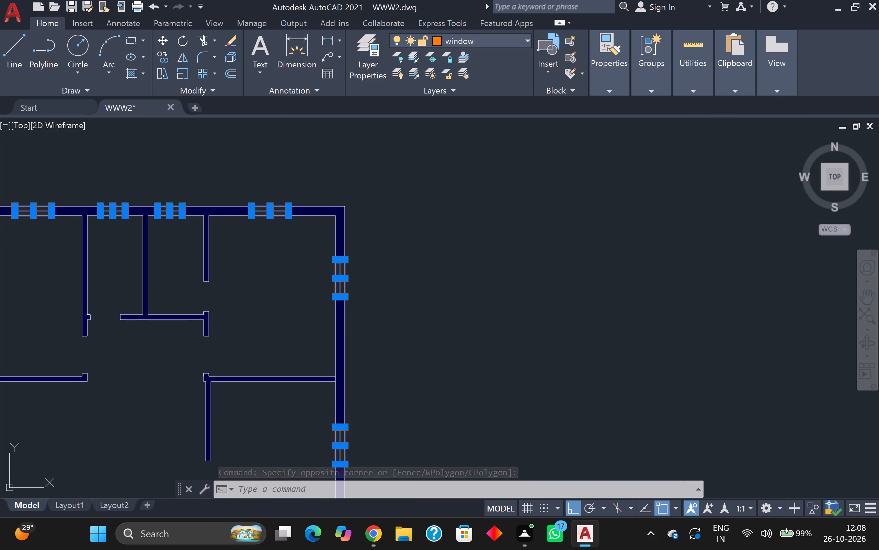
Insert a Door - Metric block from the architectural tool palette inside the northwest room.
scroll(489, 180, down, 2)
middle_drag(489, 180, 538, 166)
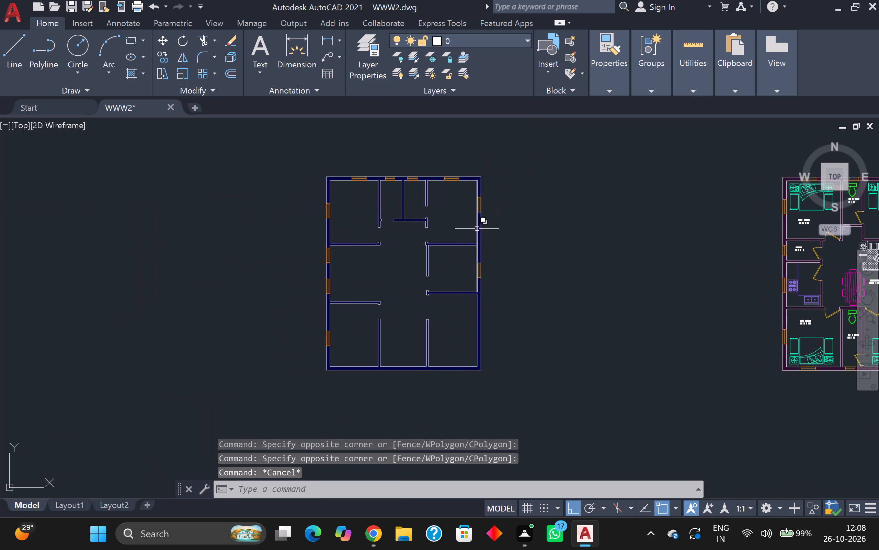
key(ctrl+3)
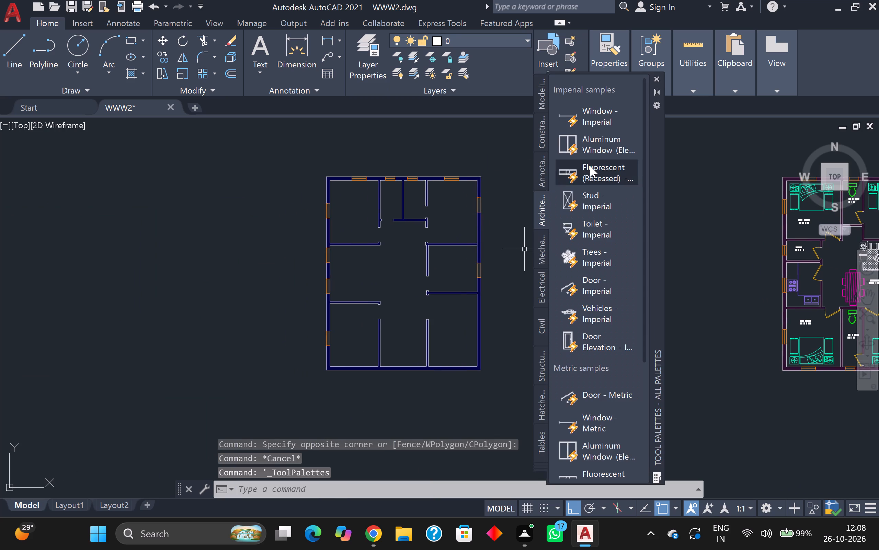
drag(606, 397, 421, 325)
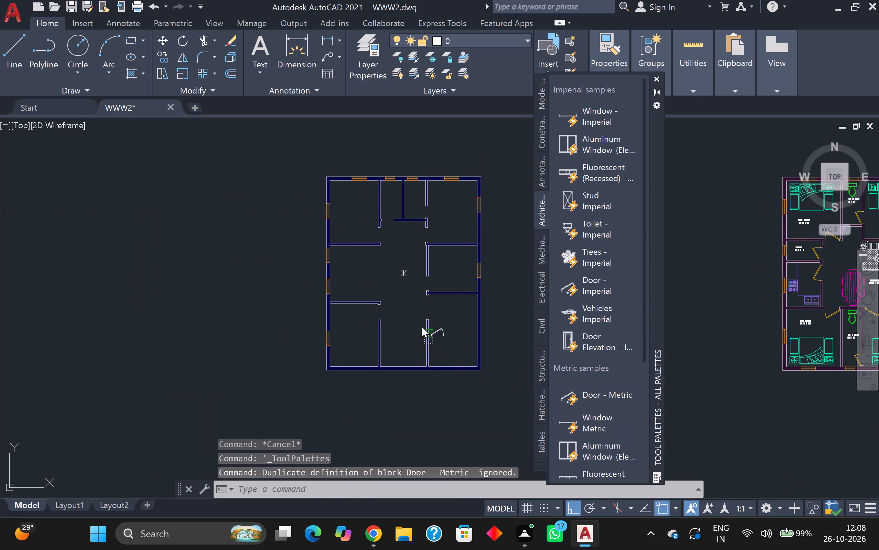
drag(421, 325, 362, 203)
key(Escape)
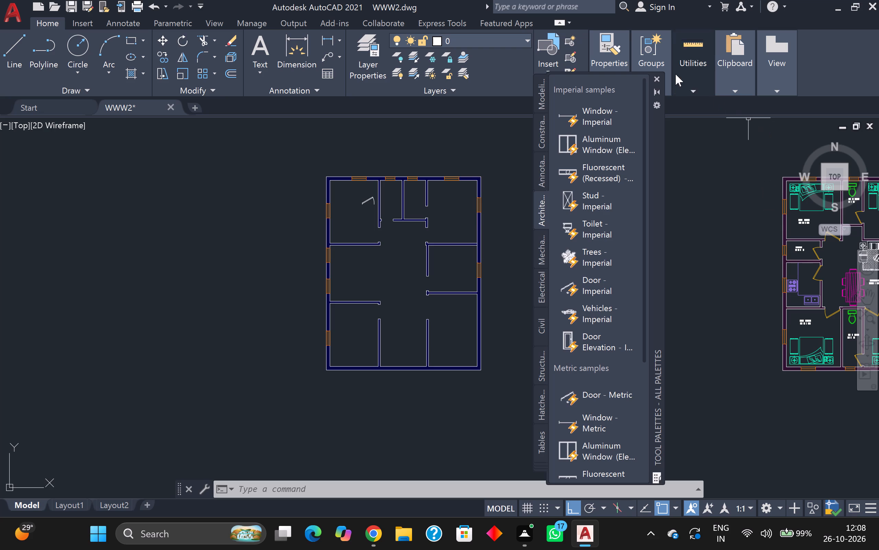
click(660, 77)
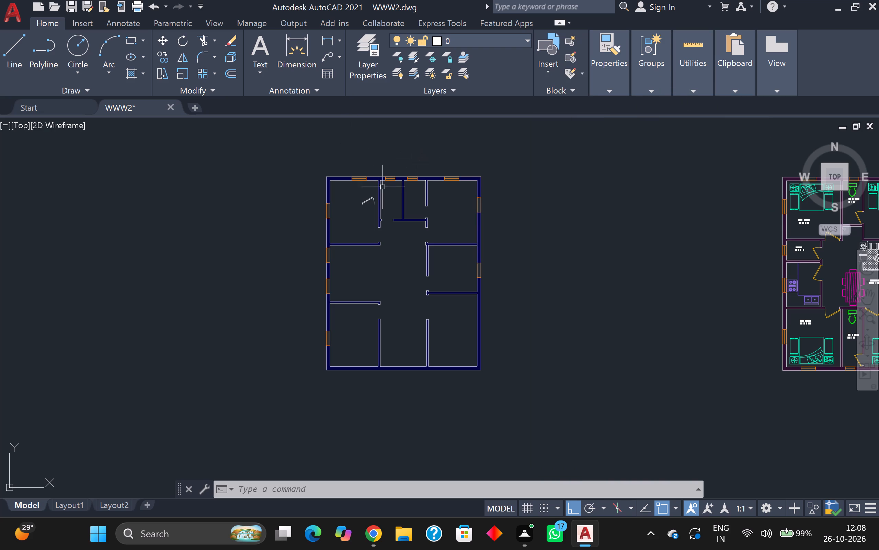
Copy the door block from the northwest room into the two small north rooms and the northeast room.
click(373, 196)
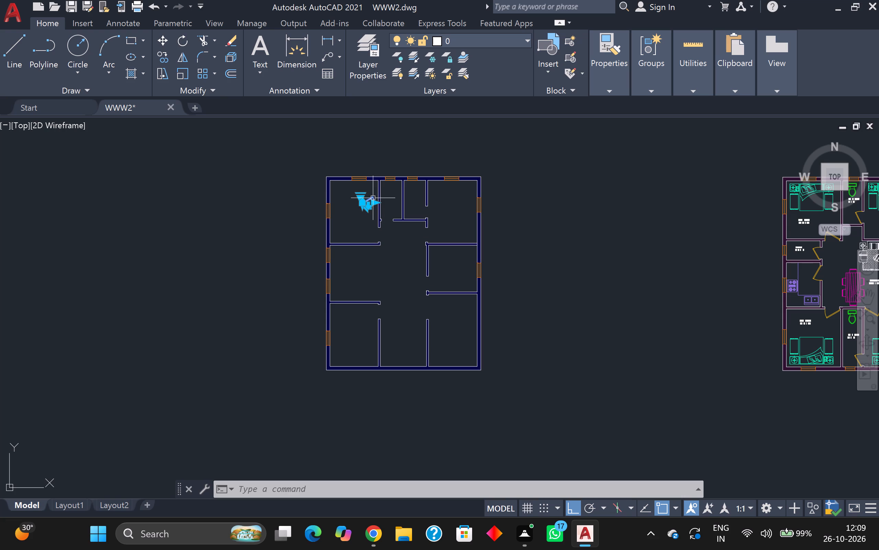
text(co)
key(Return)
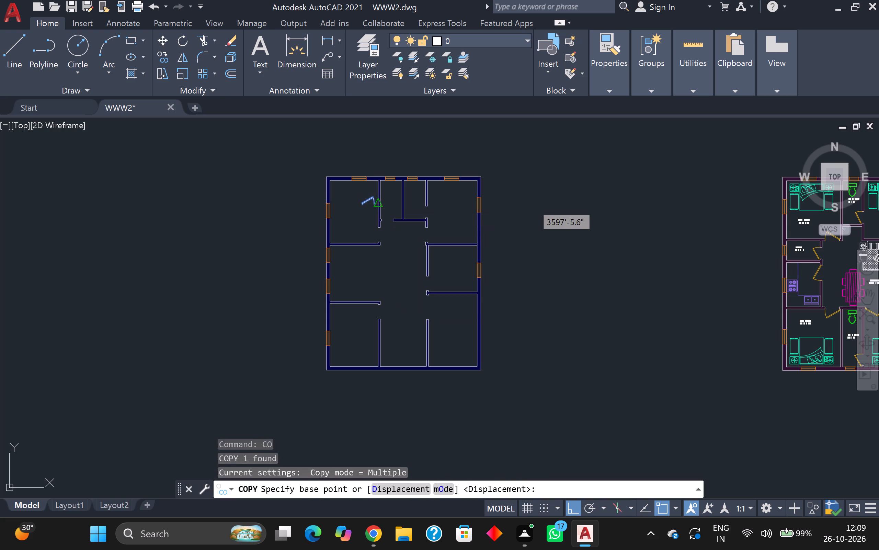
click(383, 204)
scroll(392, 211, up, 3)
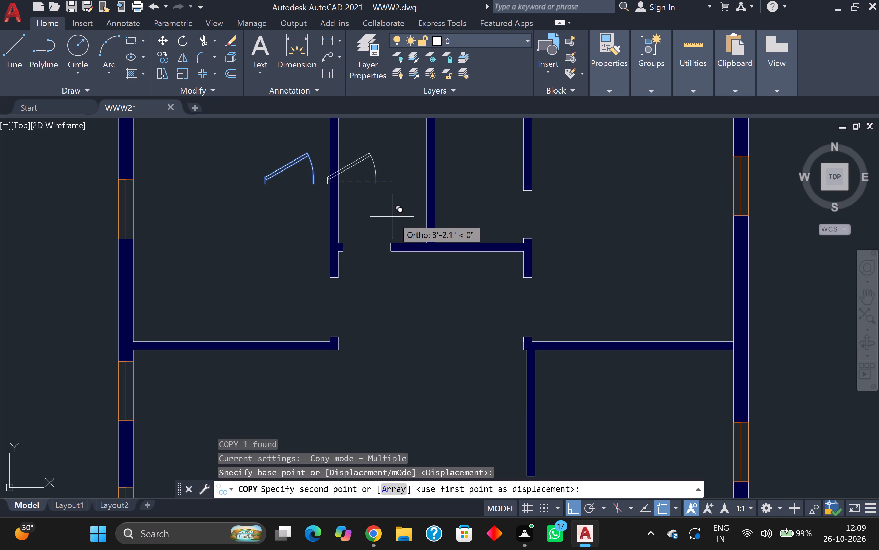
key(F9)
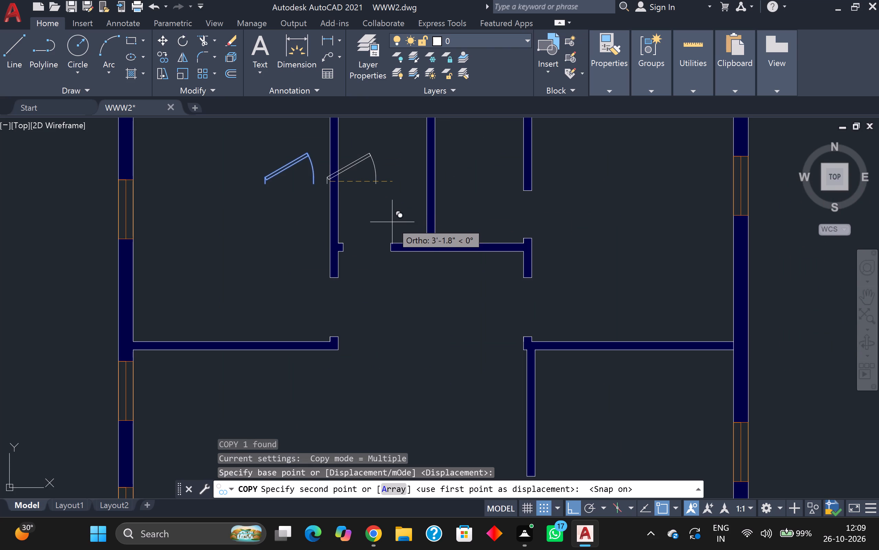
key(F9)
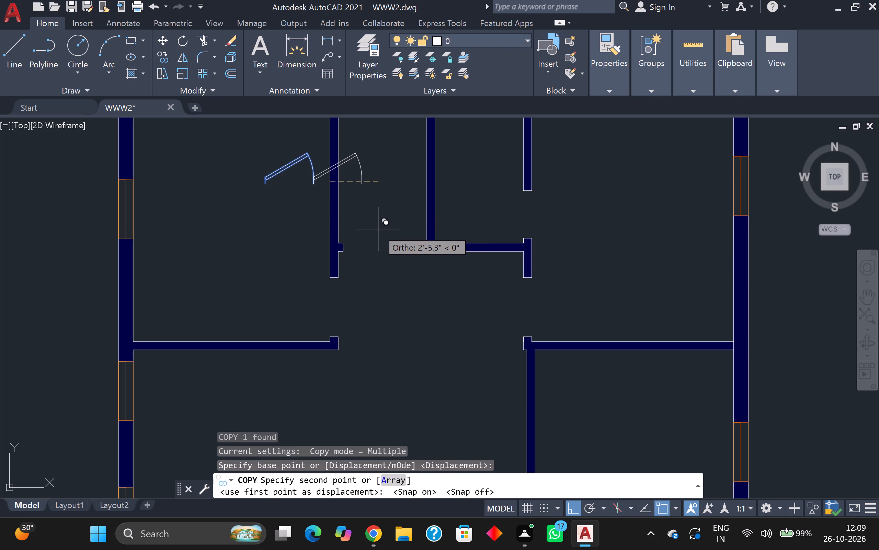
key(F8)
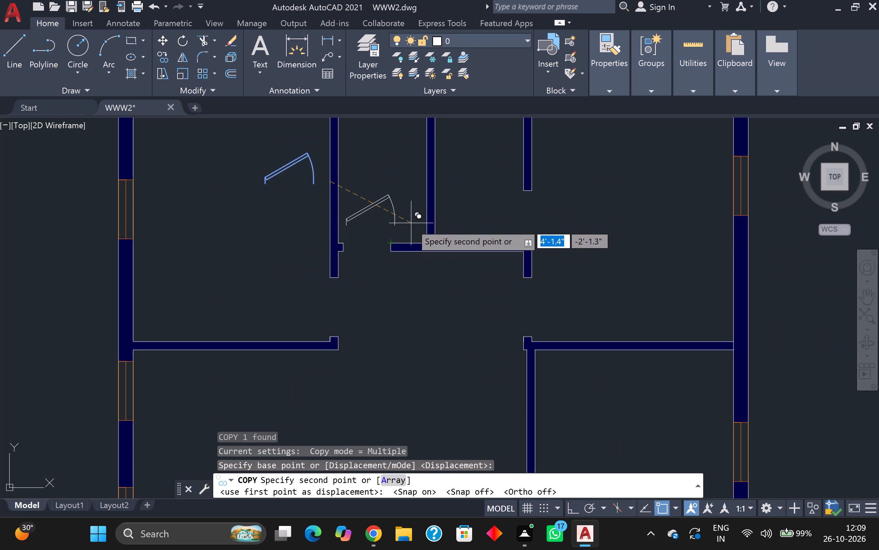
click(409, 223)
click(514, 222)
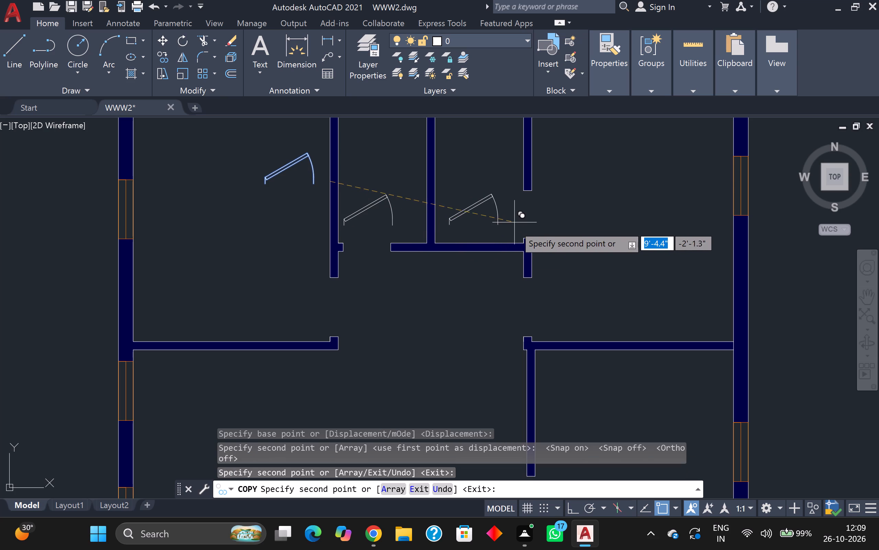
middle_drag(417, 310, 386, 316)
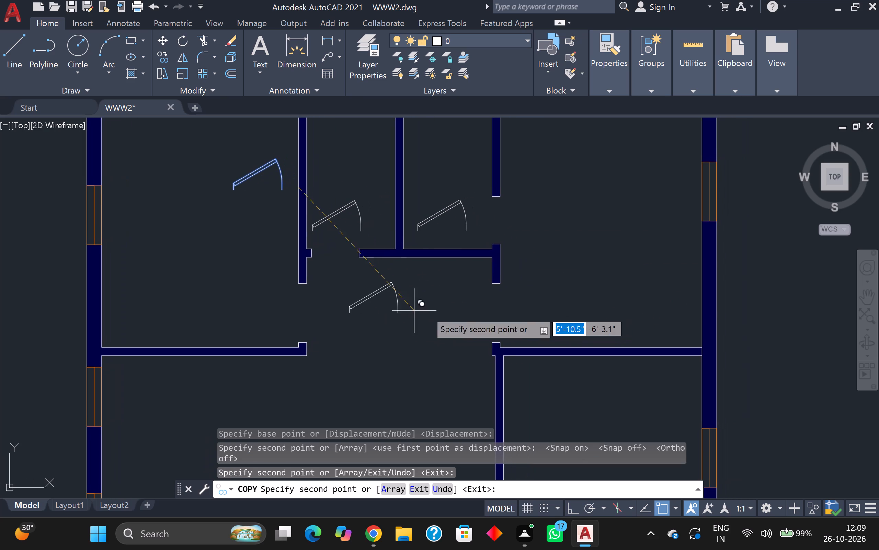
click(582, 322)
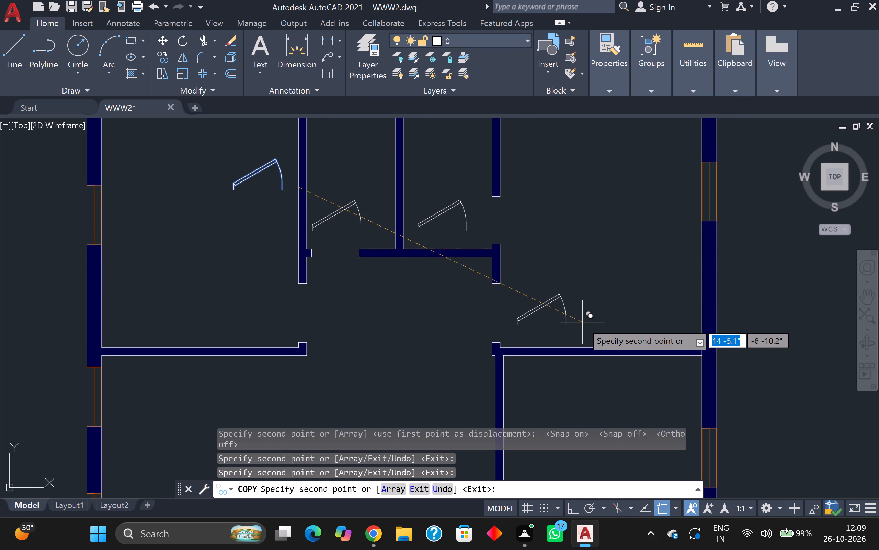
Place further copies of the door block in the middle east room, the southeast room and the southwest room.
middle_drag(563, 288, 558, 242)
scroll(496, 326, down, 2)
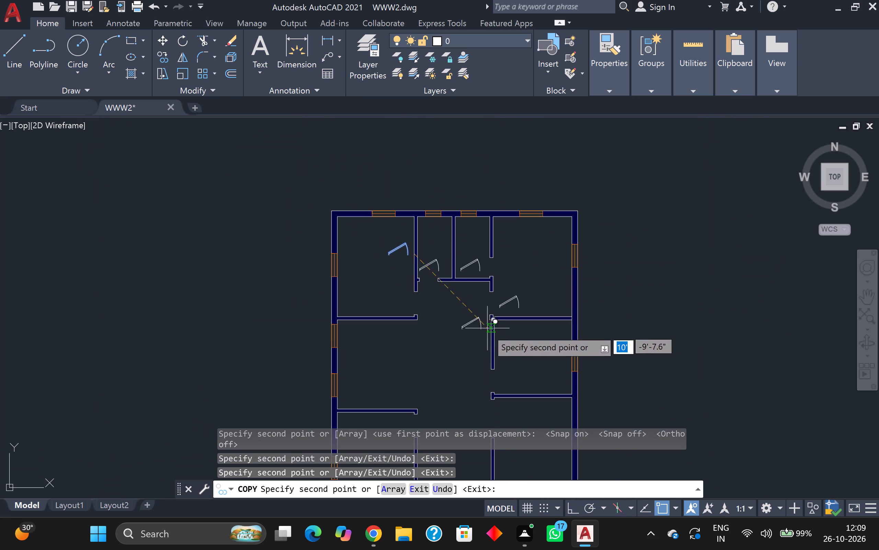
middle_drag(432, 370, 487, 265)
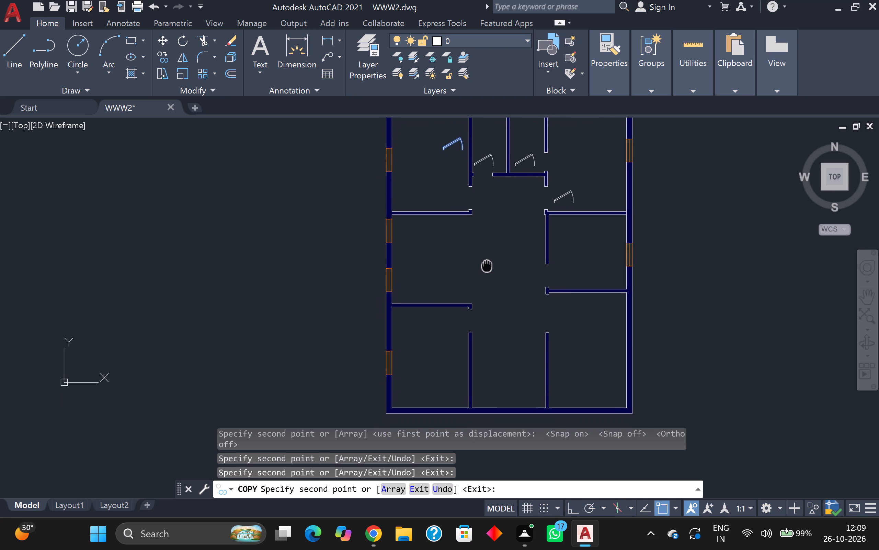
middle_drag(487, 265, 447, 246)
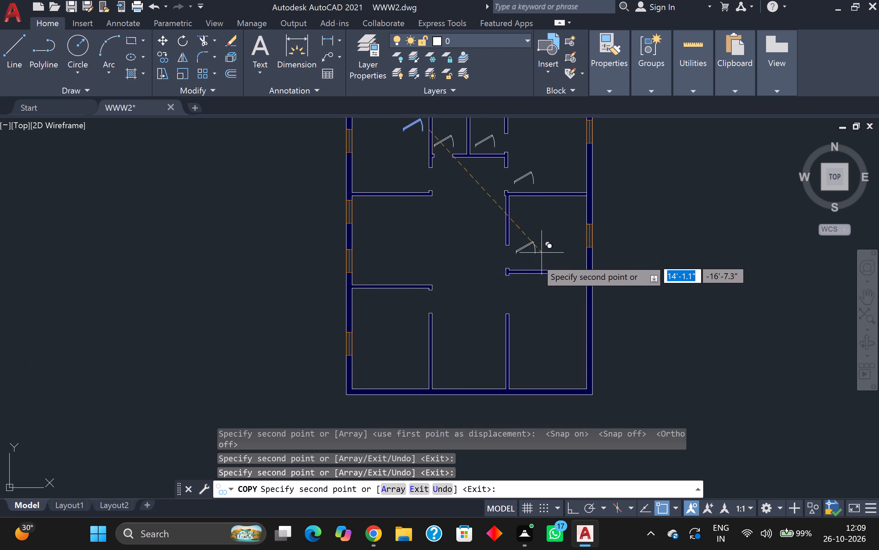
click(535, 260)
middle_drag(475, 305, 486, 249)
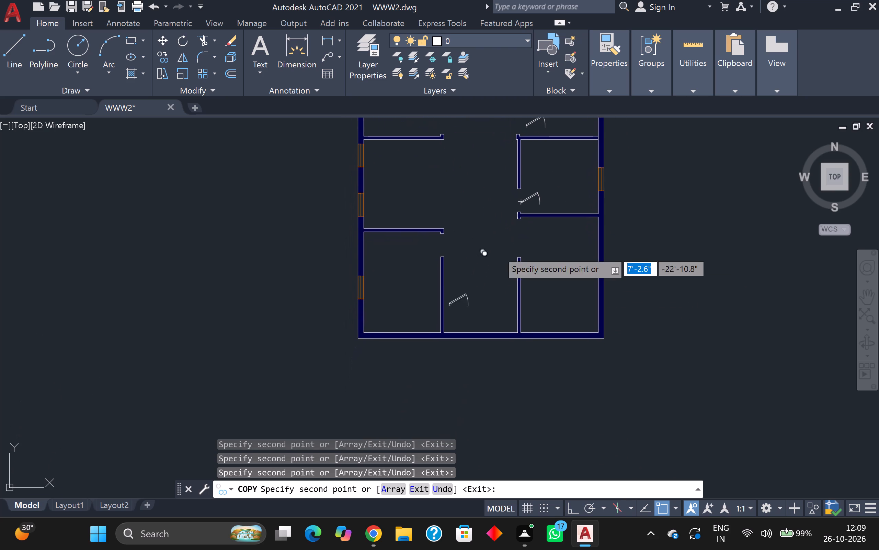
click(549, 242)
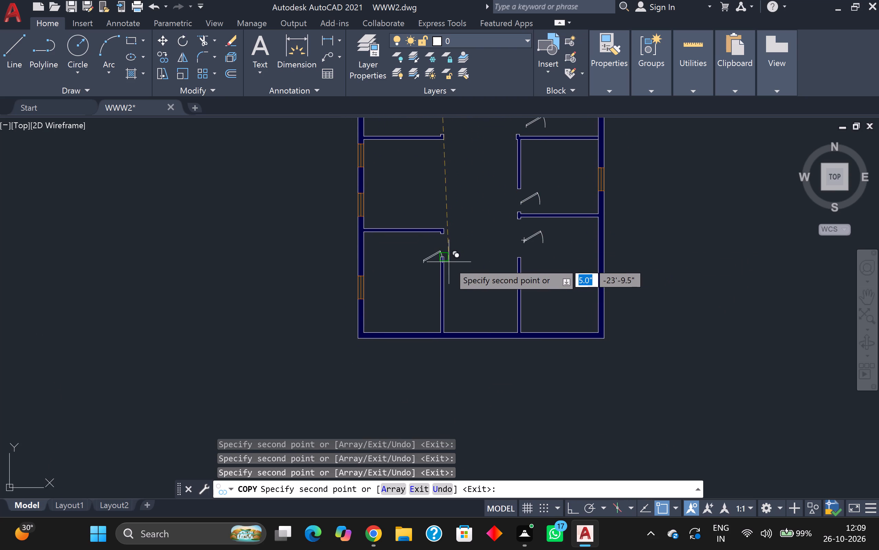
click(434, 248)
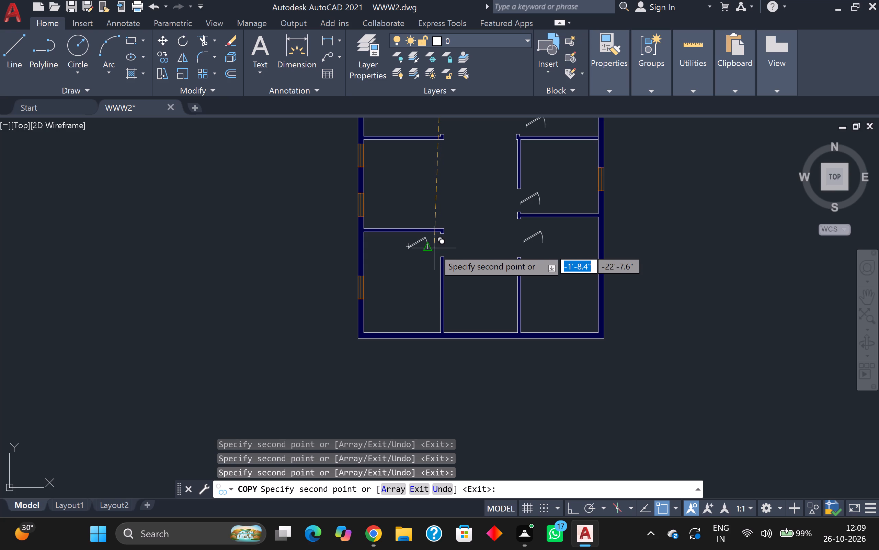
key(Escape)
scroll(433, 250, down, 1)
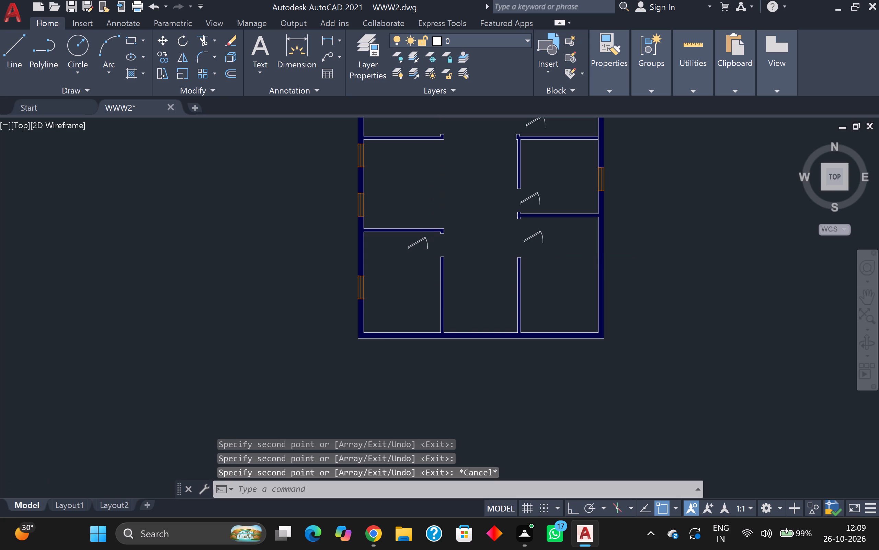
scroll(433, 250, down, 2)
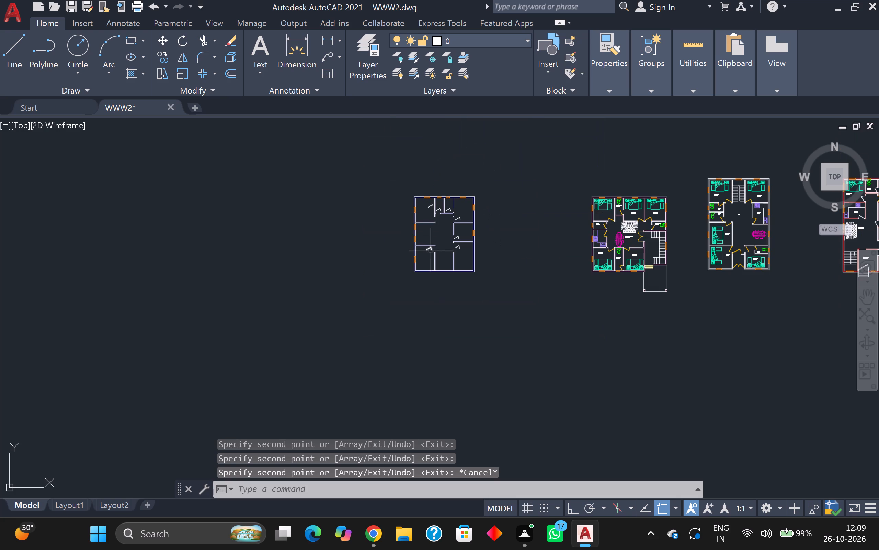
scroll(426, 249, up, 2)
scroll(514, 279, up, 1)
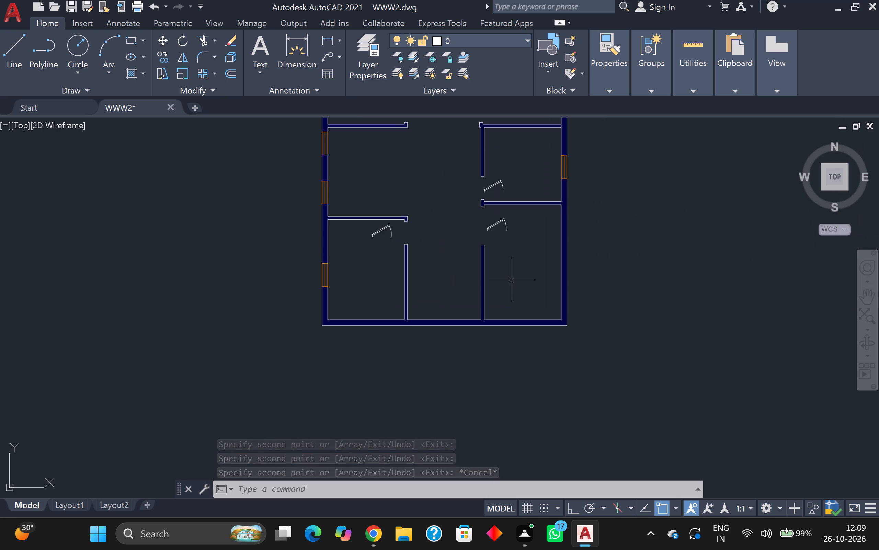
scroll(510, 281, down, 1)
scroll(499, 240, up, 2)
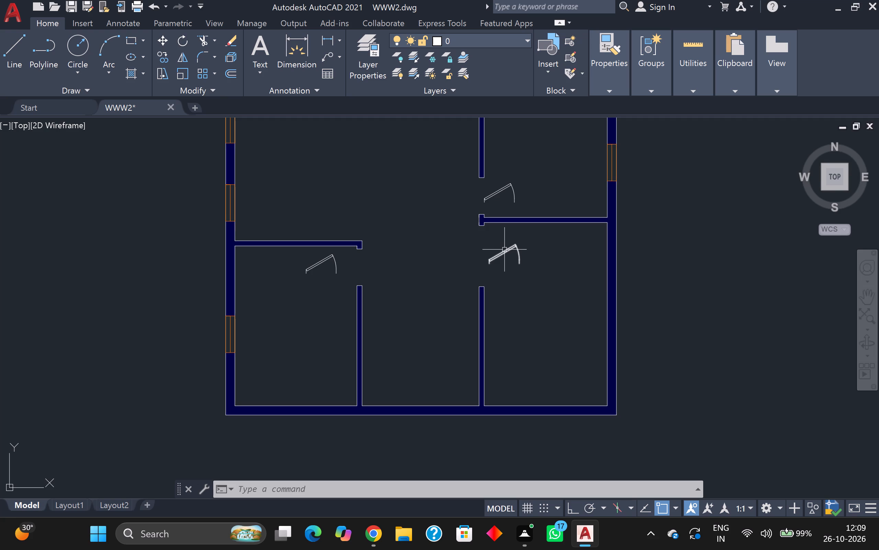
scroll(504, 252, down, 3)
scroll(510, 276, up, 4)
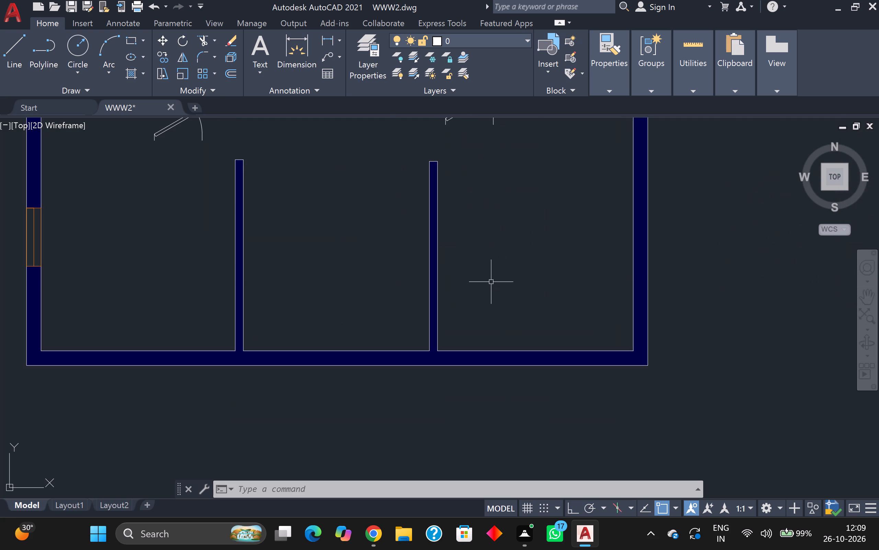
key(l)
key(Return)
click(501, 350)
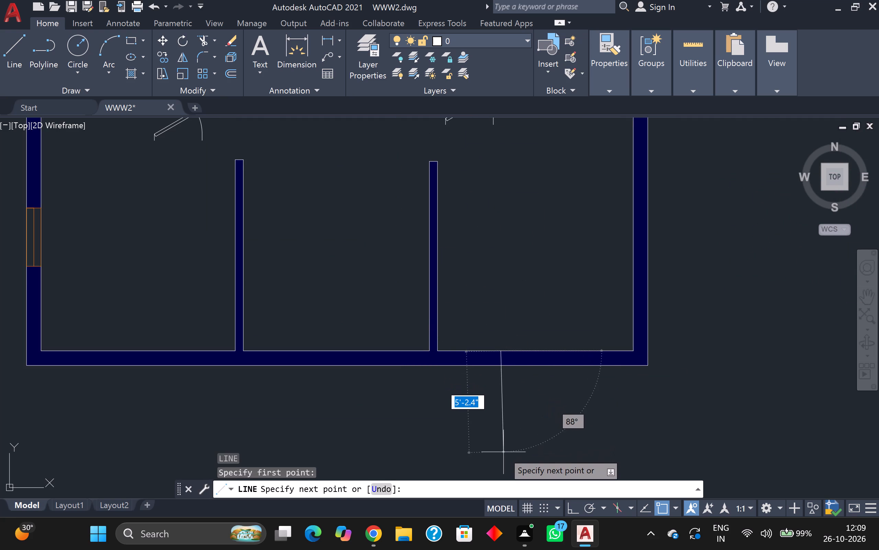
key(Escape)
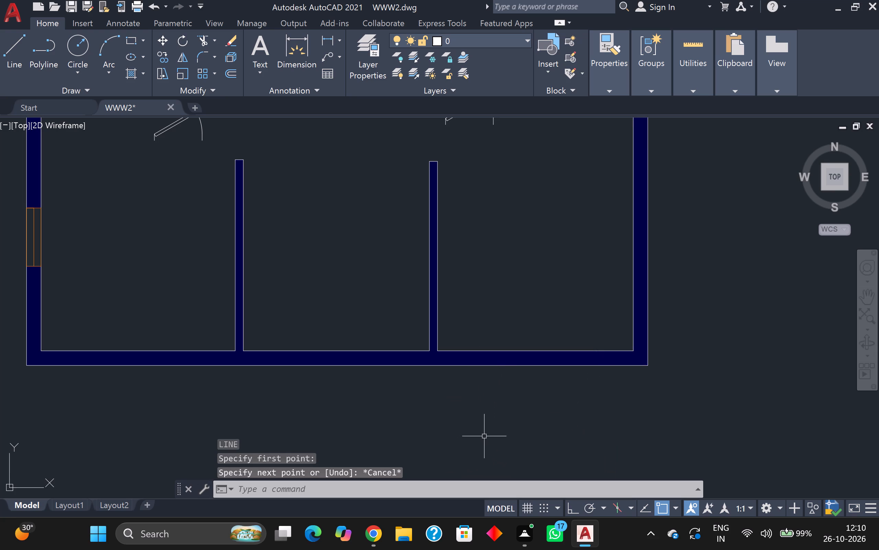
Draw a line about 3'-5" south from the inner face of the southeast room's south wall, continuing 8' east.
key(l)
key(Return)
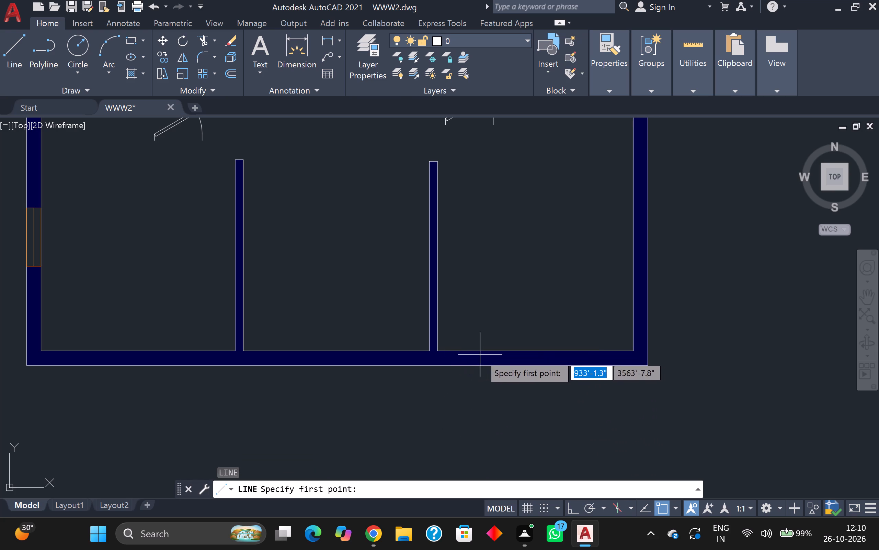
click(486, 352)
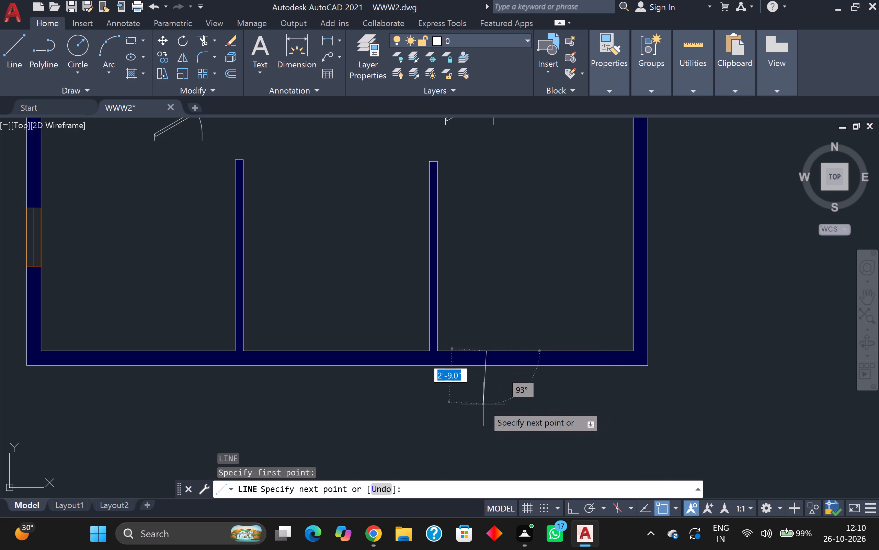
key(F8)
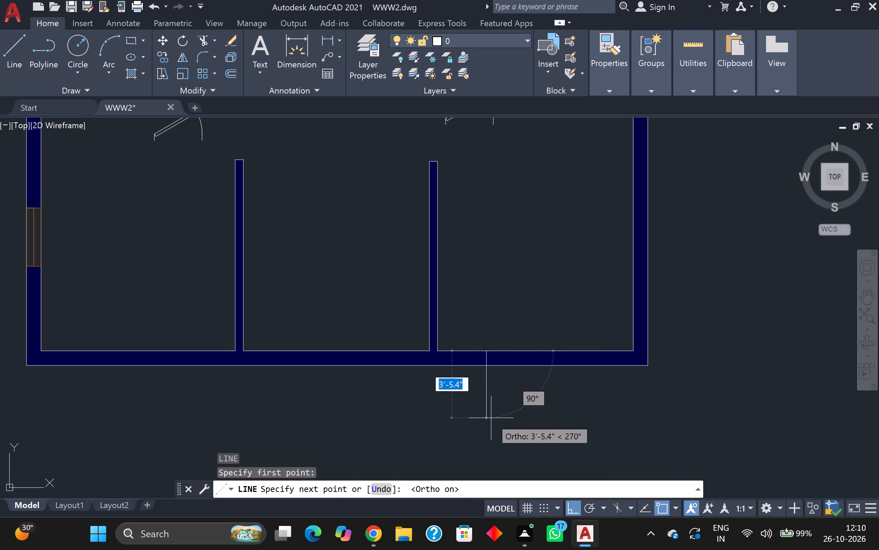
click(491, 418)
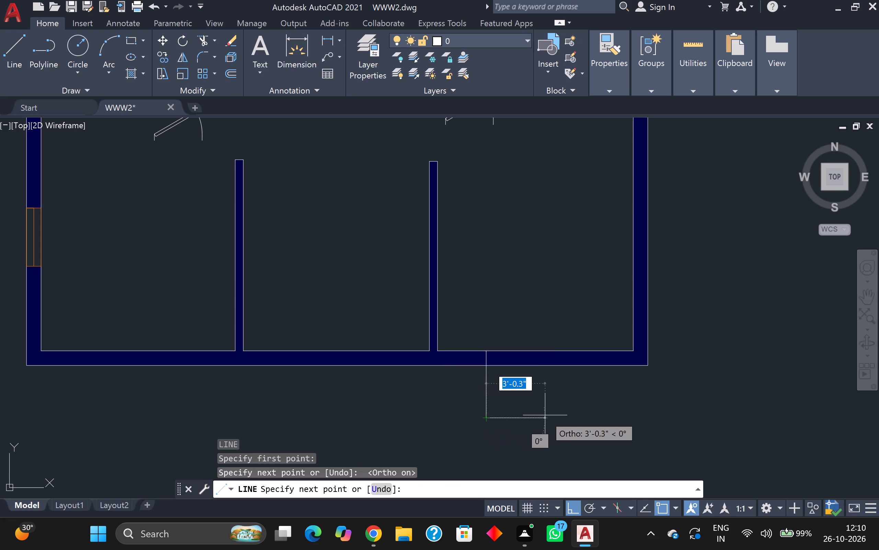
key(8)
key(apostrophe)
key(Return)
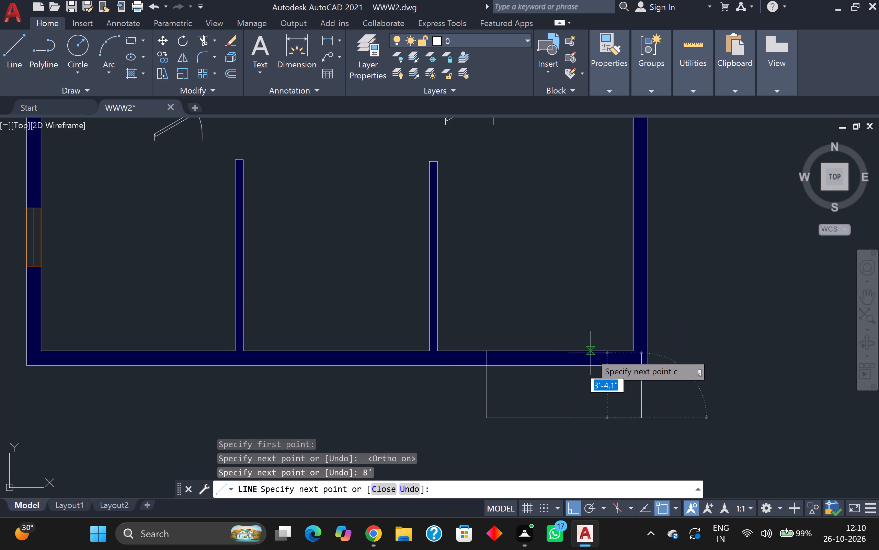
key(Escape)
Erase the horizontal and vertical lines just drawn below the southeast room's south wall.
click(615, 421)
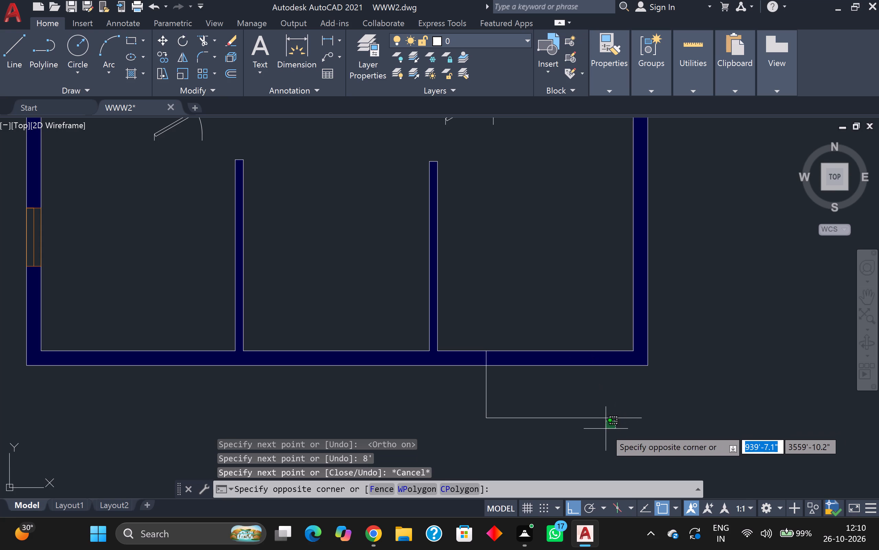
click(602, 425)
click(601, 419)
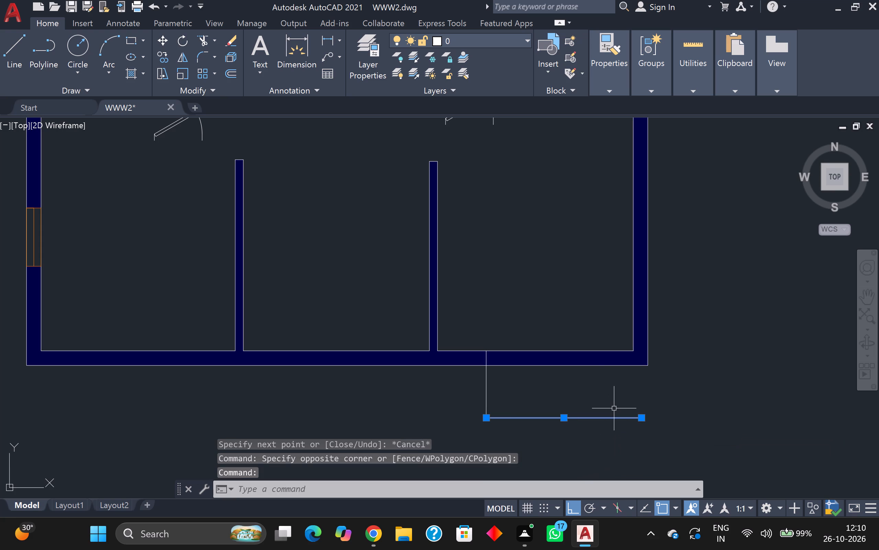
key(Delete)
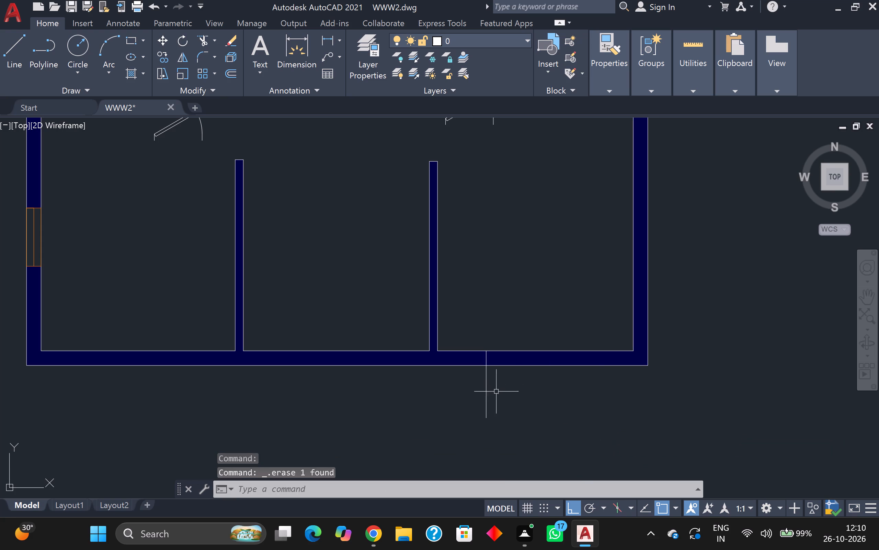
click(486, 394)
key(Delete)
Draw lines from the southeast room's inner southwest corner 3' south, 7' east and back north to the south wall's inner face.
key(l)
key(Return)
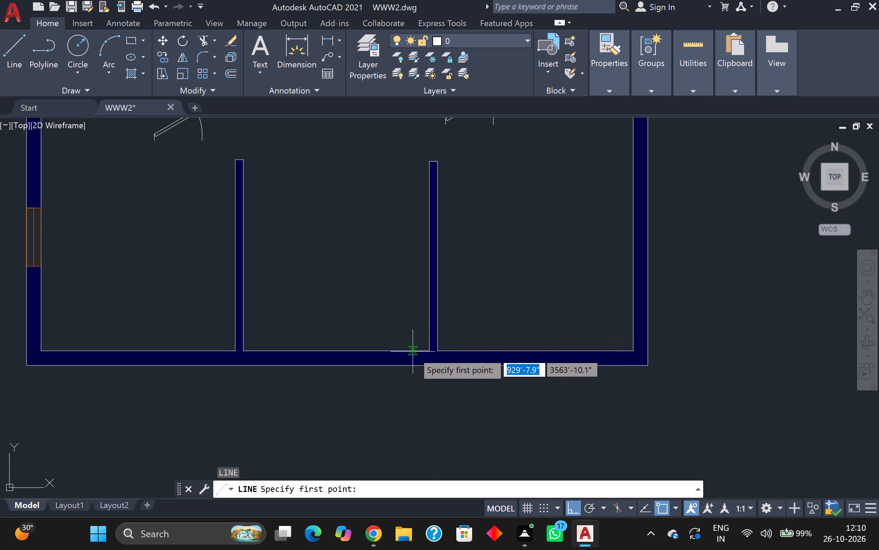
click(440, 349)
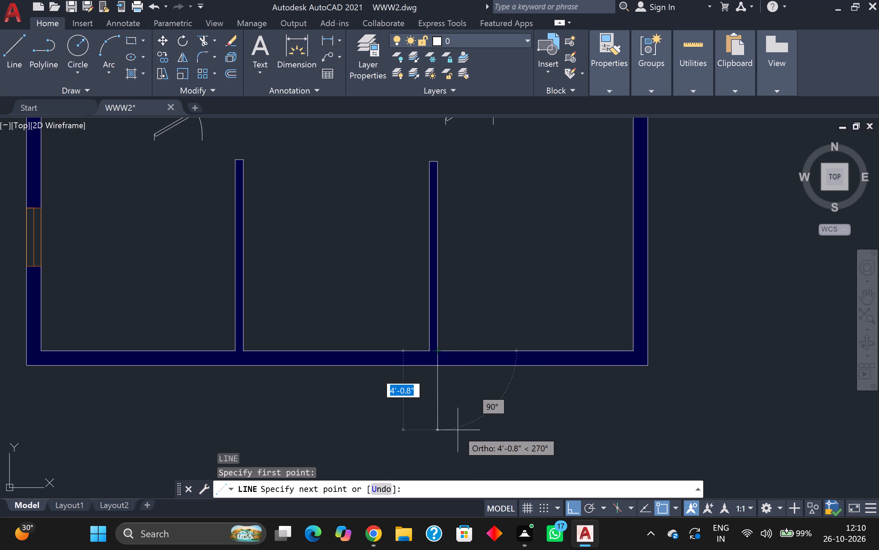
text(3')
key(Return)
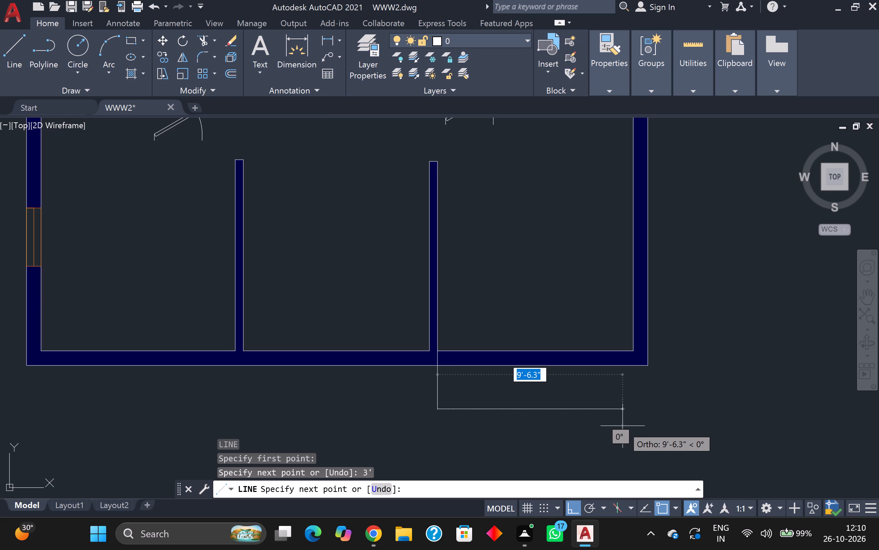
scroll(623, 426, up, 1)
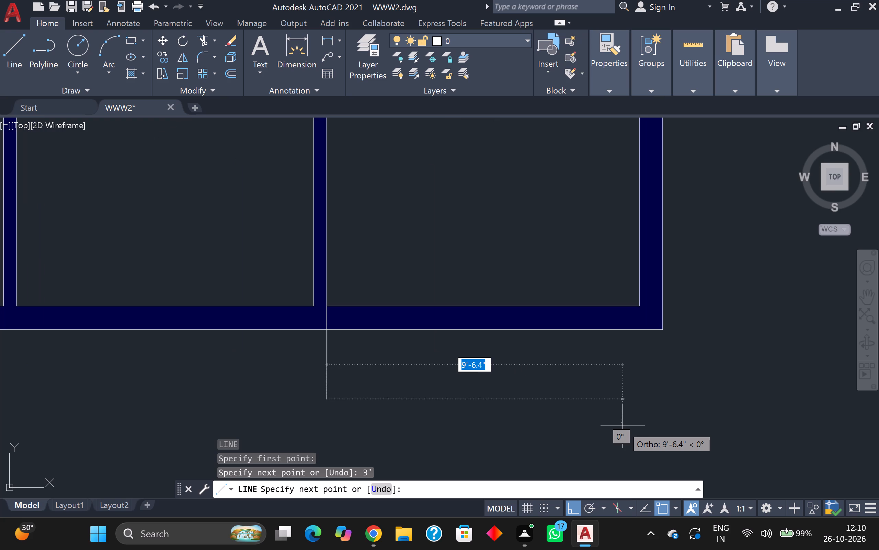
text(7')
key(Return)
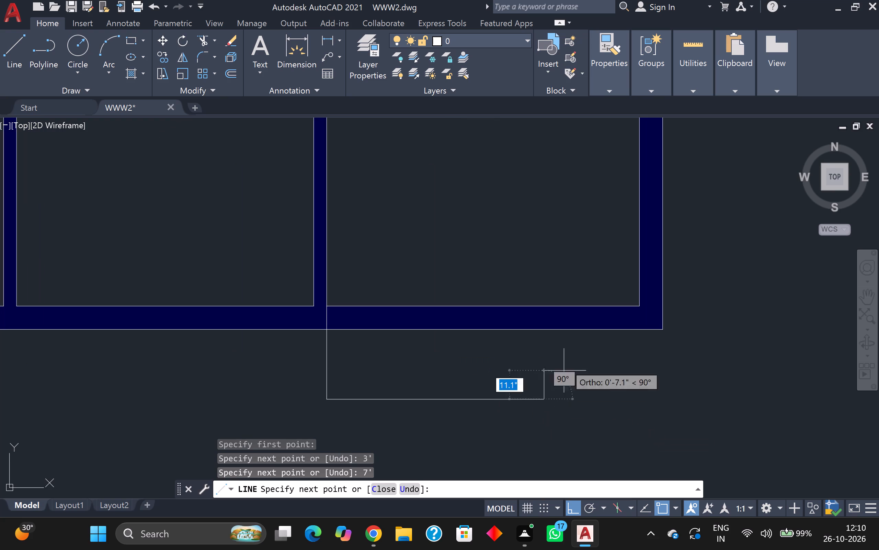
scroll(592, 245, up, 1)
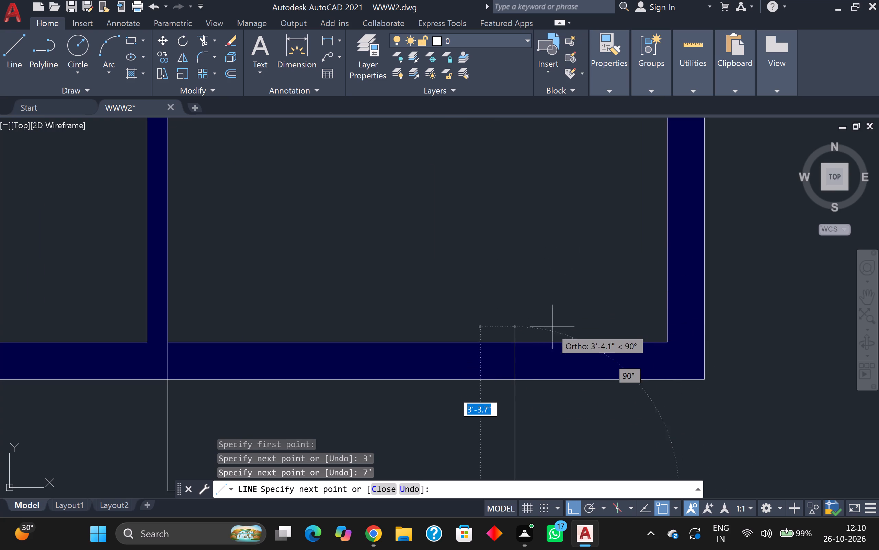
click(516, 343)
key(Escape)
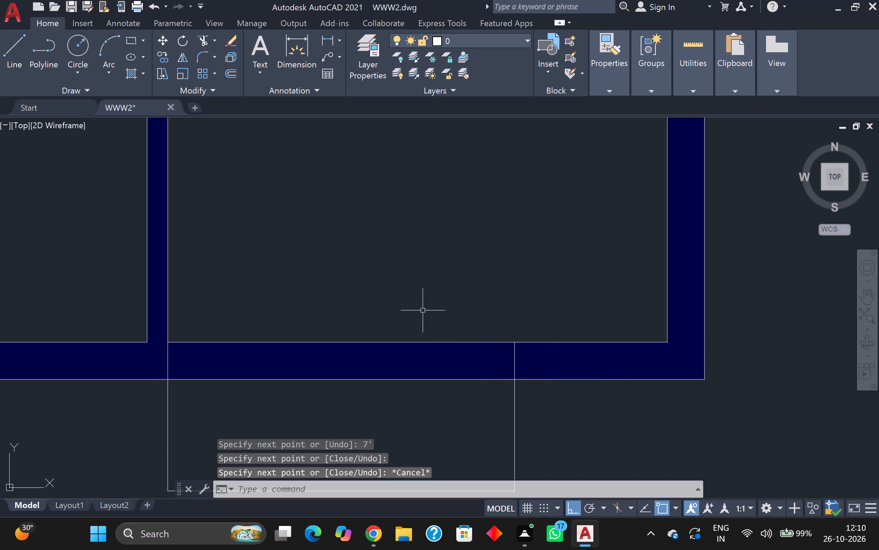
Trim the southeast room's south wall and hatch between the two vertical lines, clearing the three guide lines to leave a 7' opening.
click(202, 37)
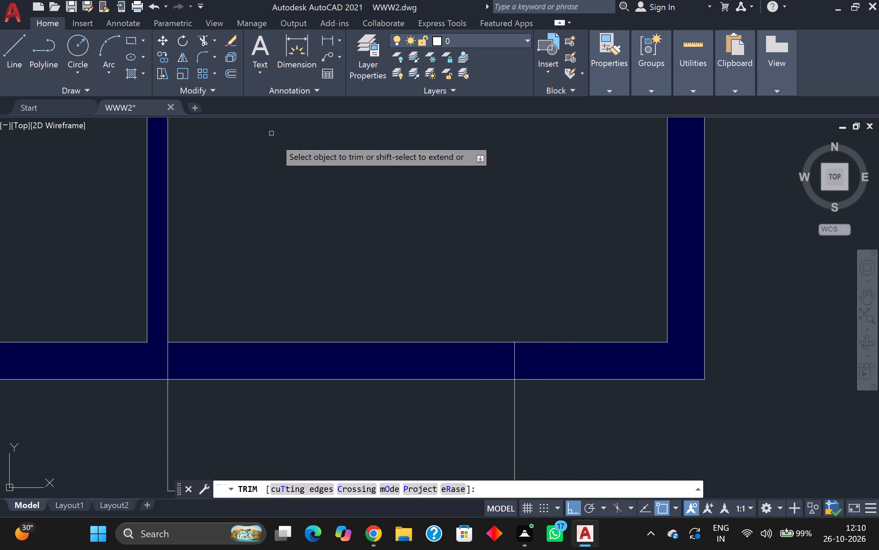
click(329, 217)
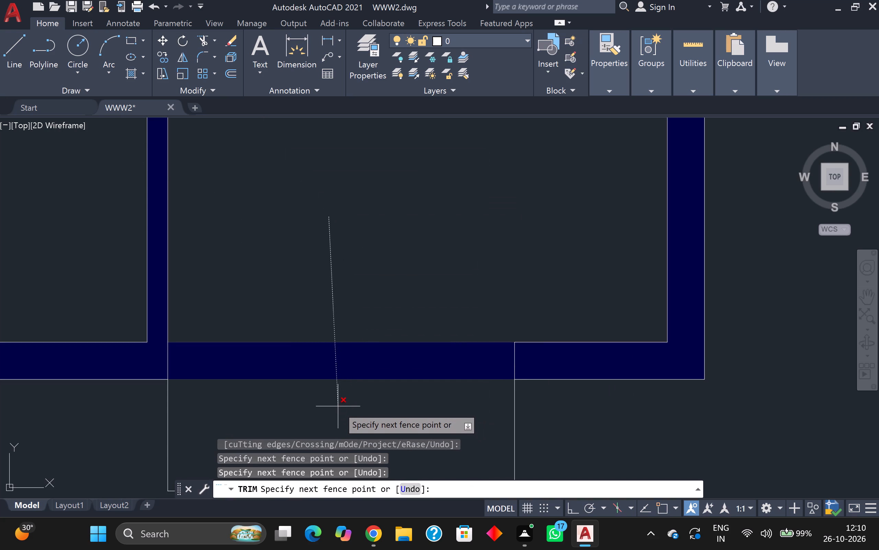
click(338, 405)
click(343, 352)
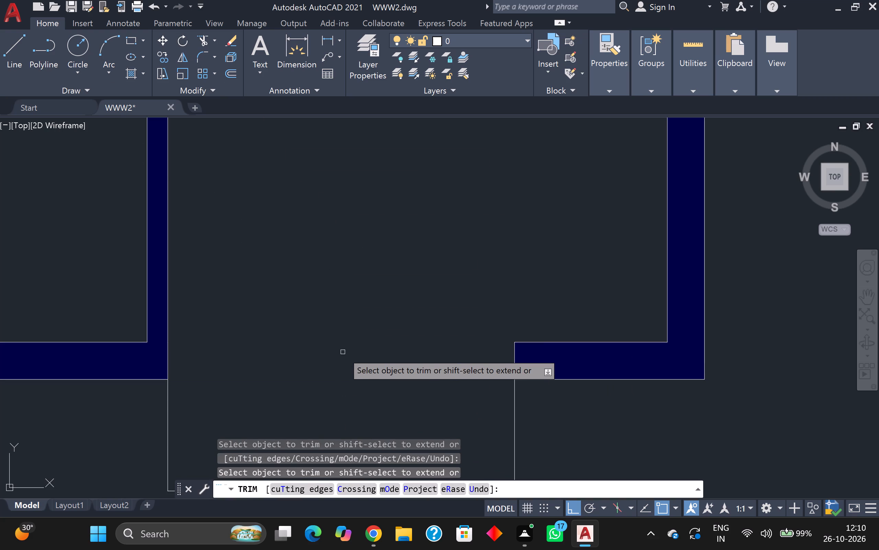
scroll(357, 337, down, 2)
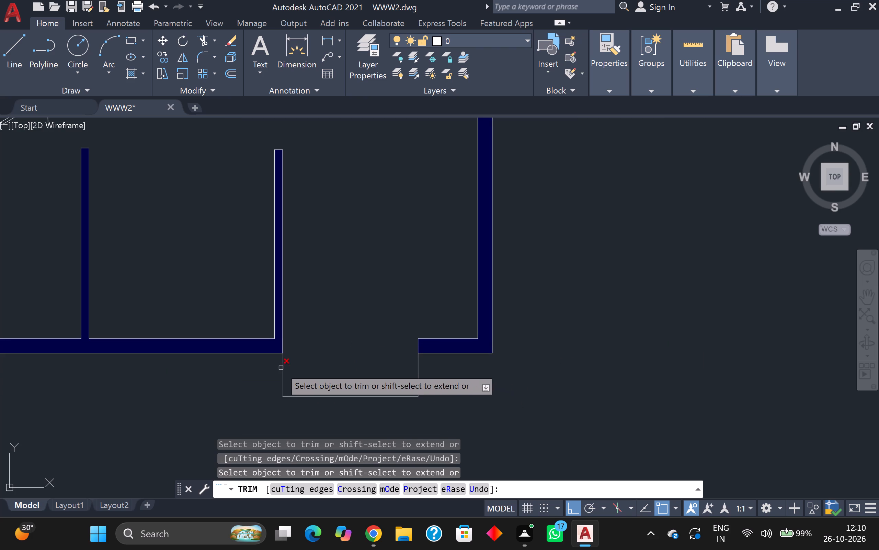
click(280, 366)
click(437, 382)
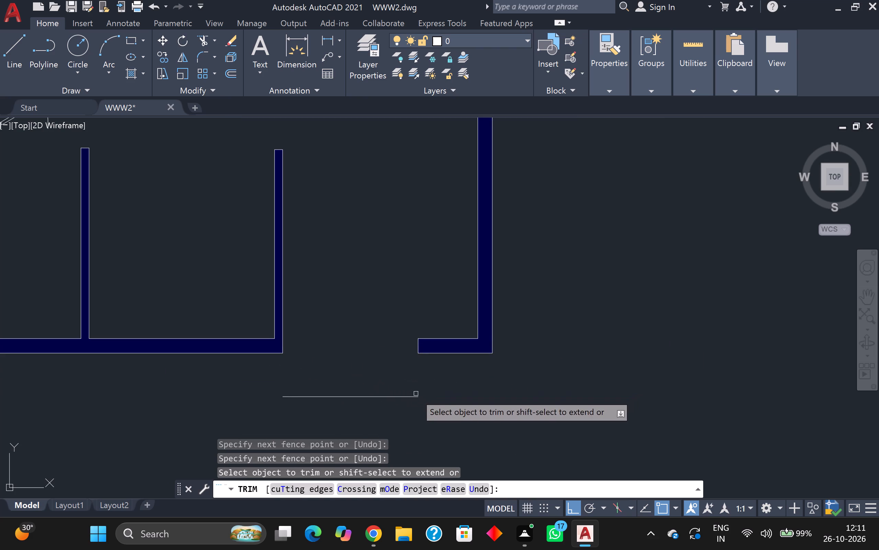
click(379, 405)
click(370, 383)
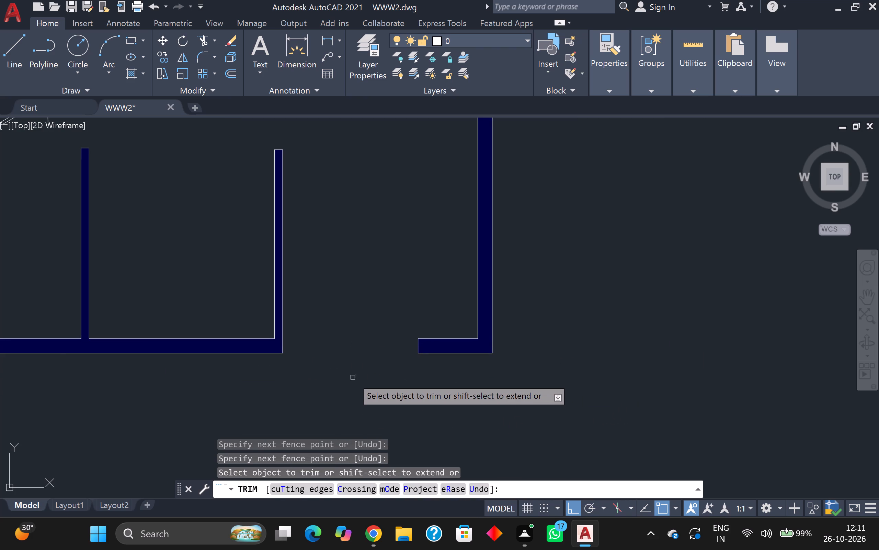
scroll(350, 377, down, 1)
middle_drag(345, 361, 369, 404)
key(Escape)
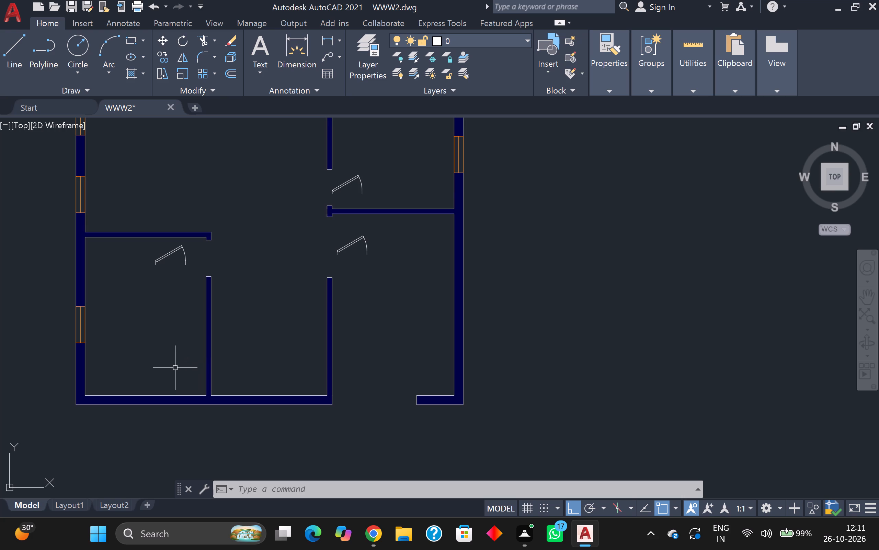
Align the southeast room's door block to the west corners of its door opening, scaling it to fit.
scroll(175, 367, up, 1)
scroll(175, 367, down, 1)
key(Escape)
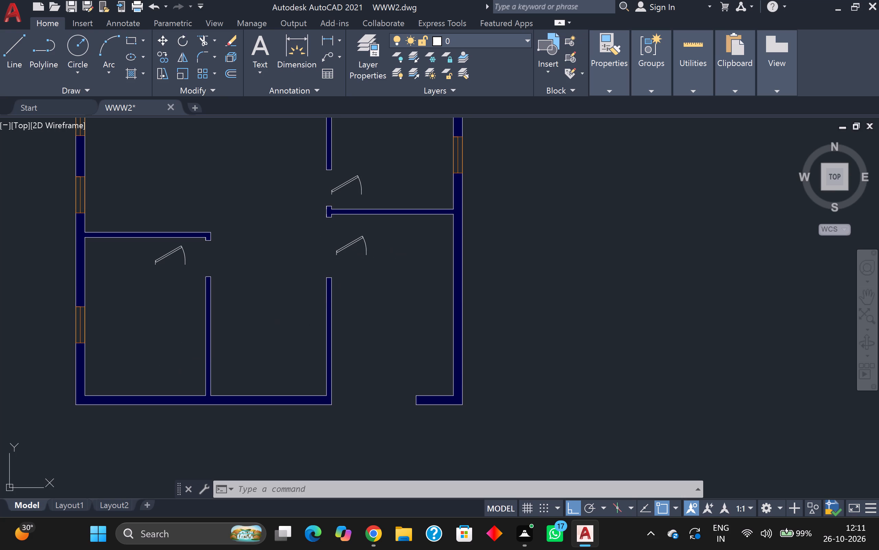
click(350, 243)
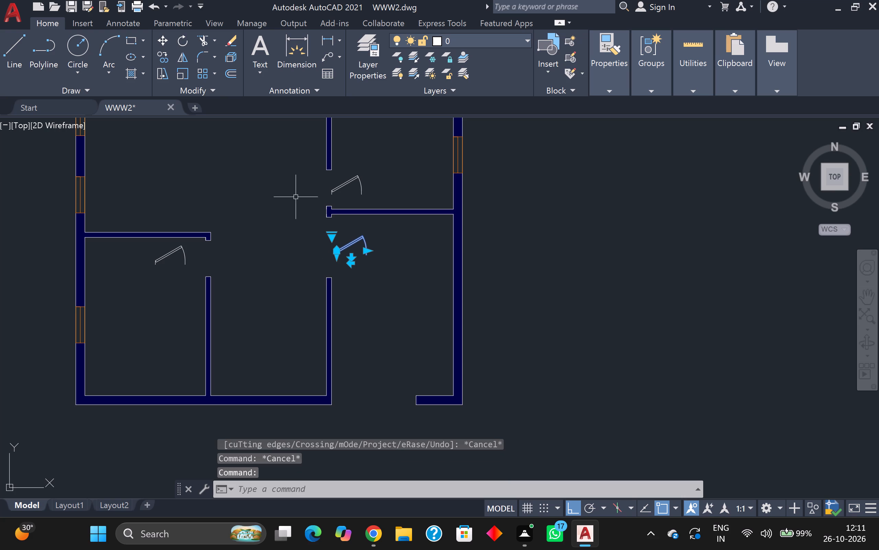
key(a)
key(l)
key(Return)
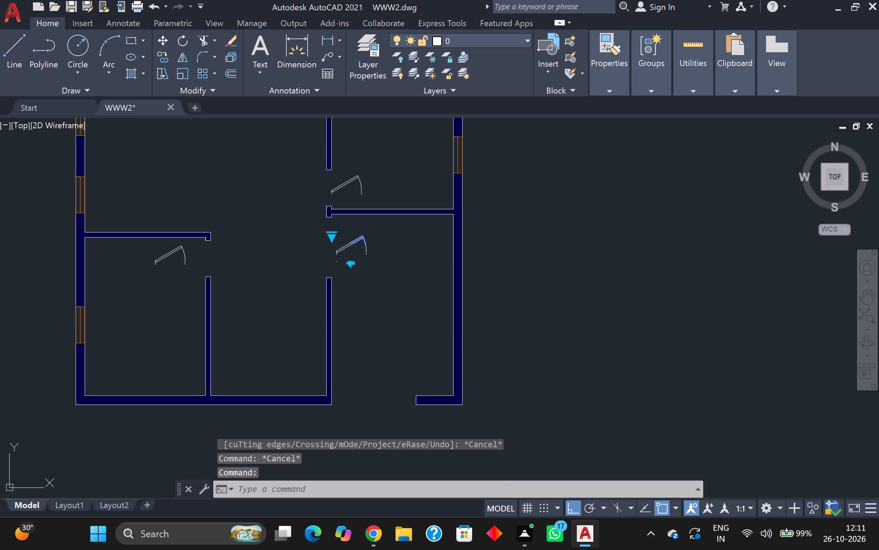
scroll(349, 241, up, 1)
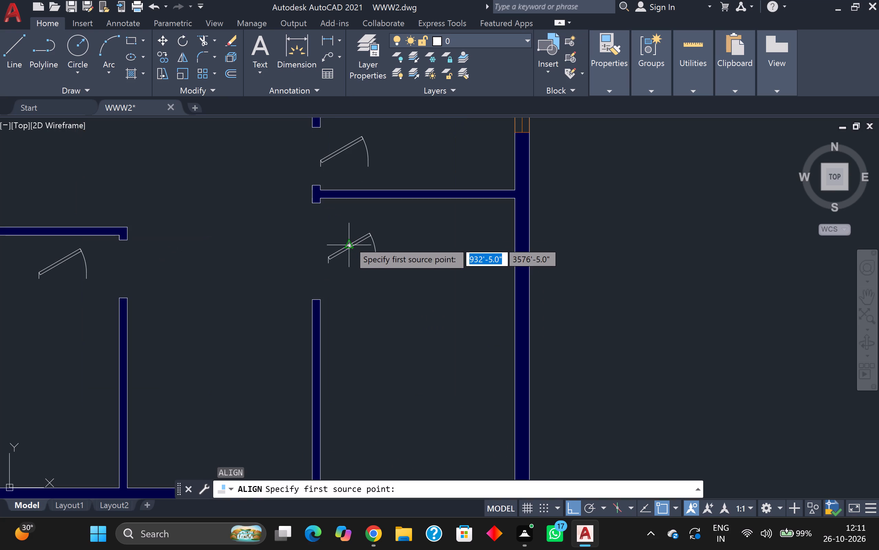
scroll(331, 272, up, 1)
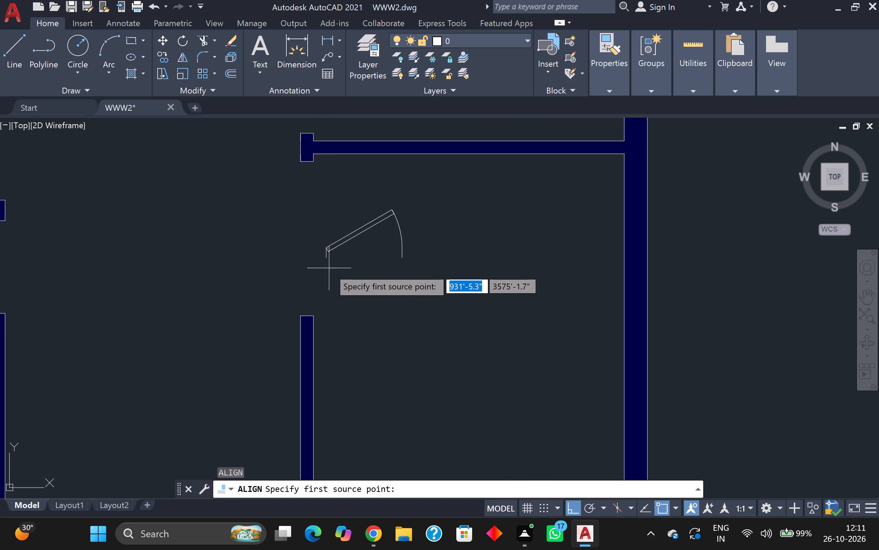
click(325, 262)
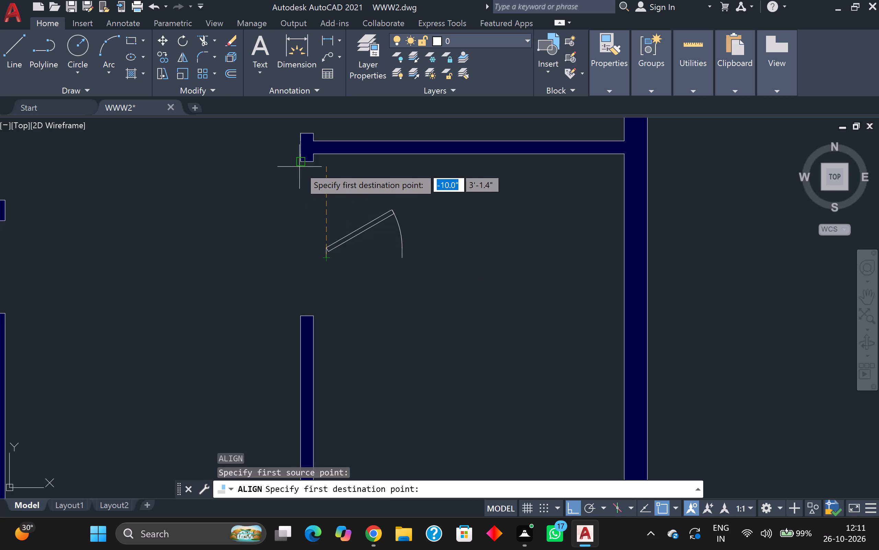
click(299, 165)
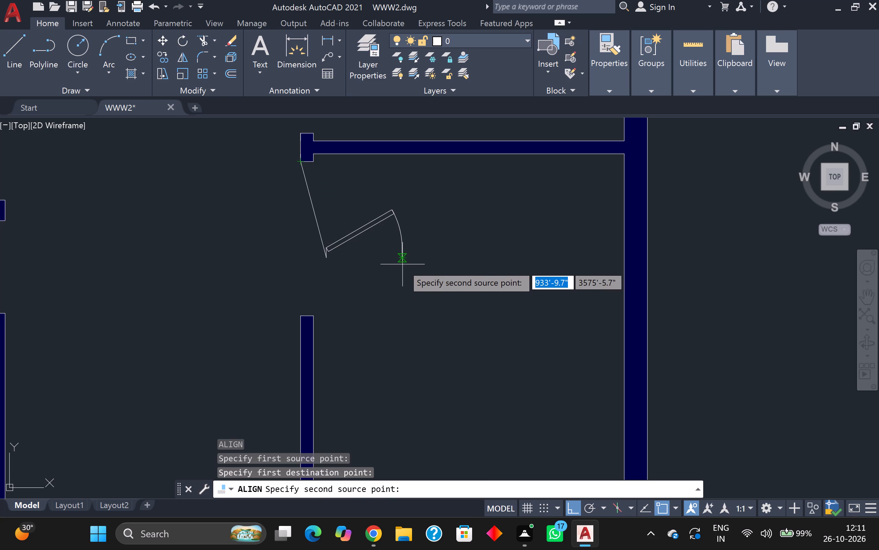
click(402, 264)
click(297, 316)
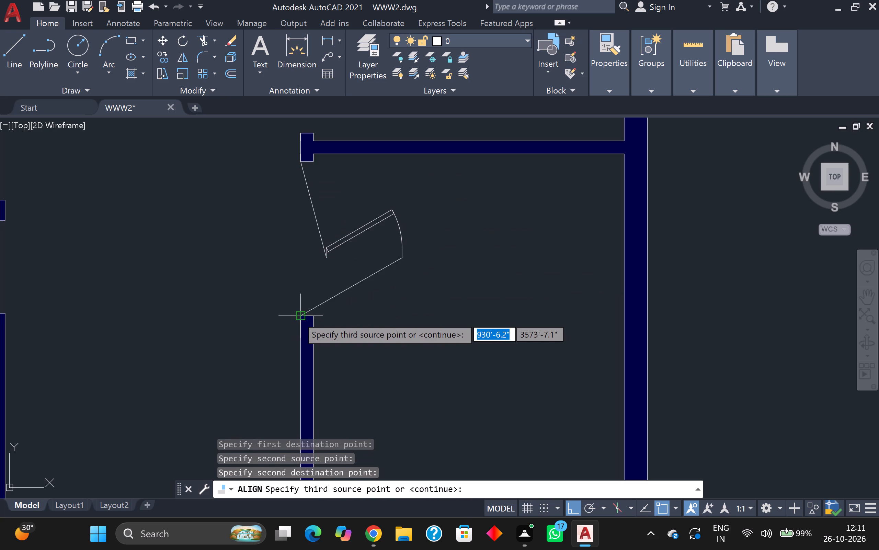
key(Return)
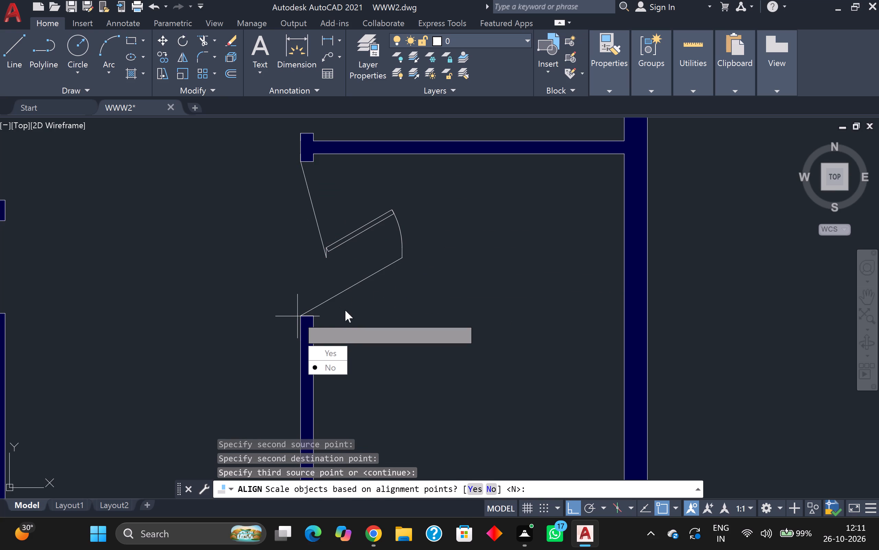
drag(330, 348, 297, 316)
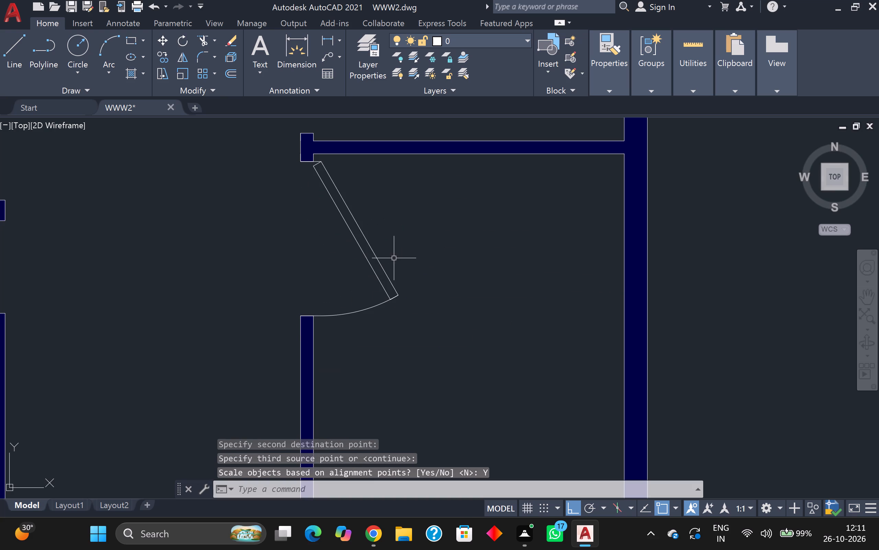
Flip the southeast room's door so its leaf swings west, out of the room.
click(376, 255)
click(287, 241)
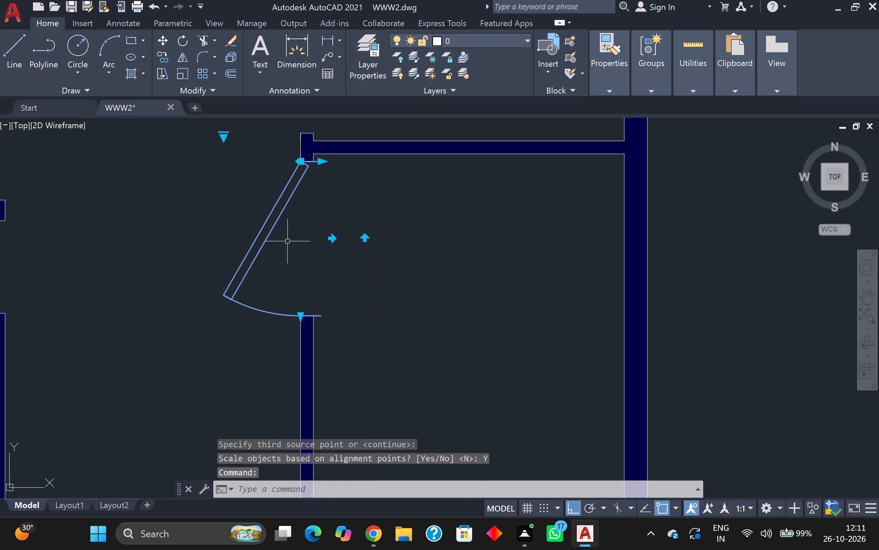
key(Escape)
Align the middle east room's door block to the east corners of its opening, hinged at the south jamb and scaled to fit.
scroll(310, 260, down, 3)
middle_drag(310, 258, 329, 268)
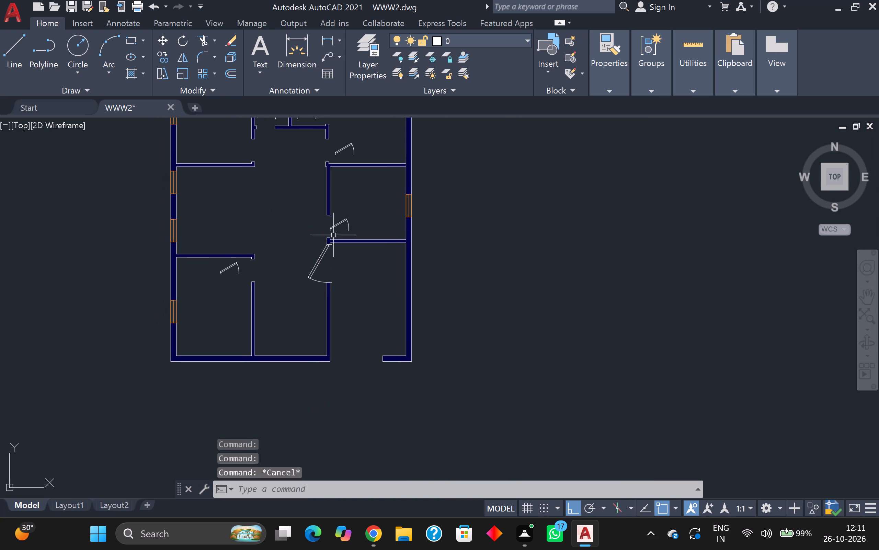
click(340, 221)
key(a)
key(l)
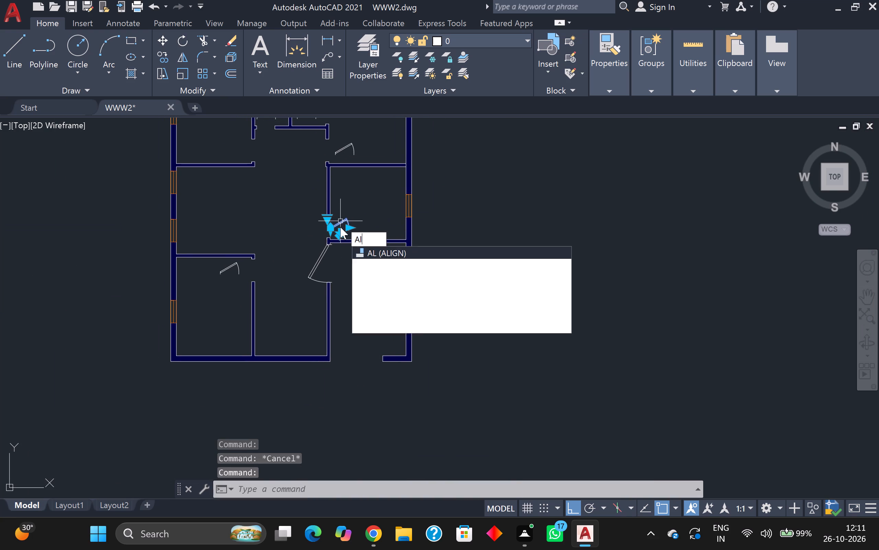
key(Return)
scroll(340, 225, up, 3)
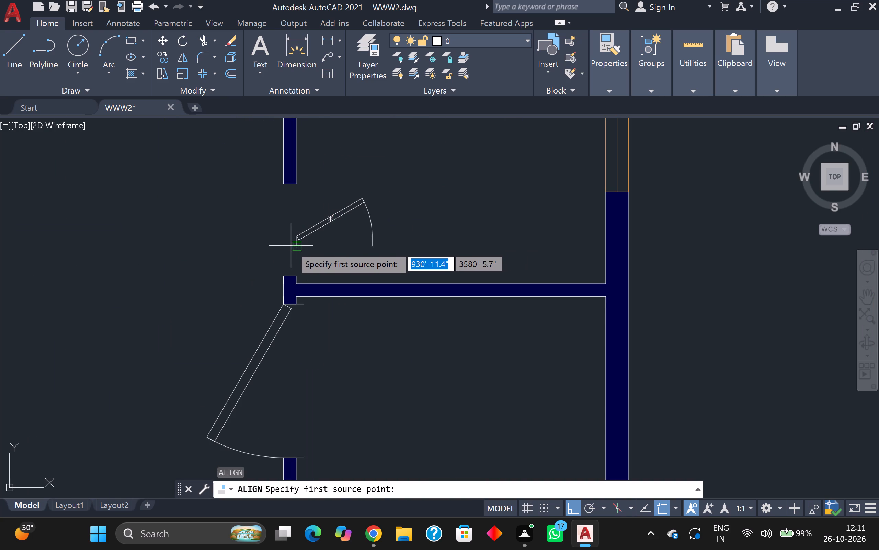
click(295, 247)
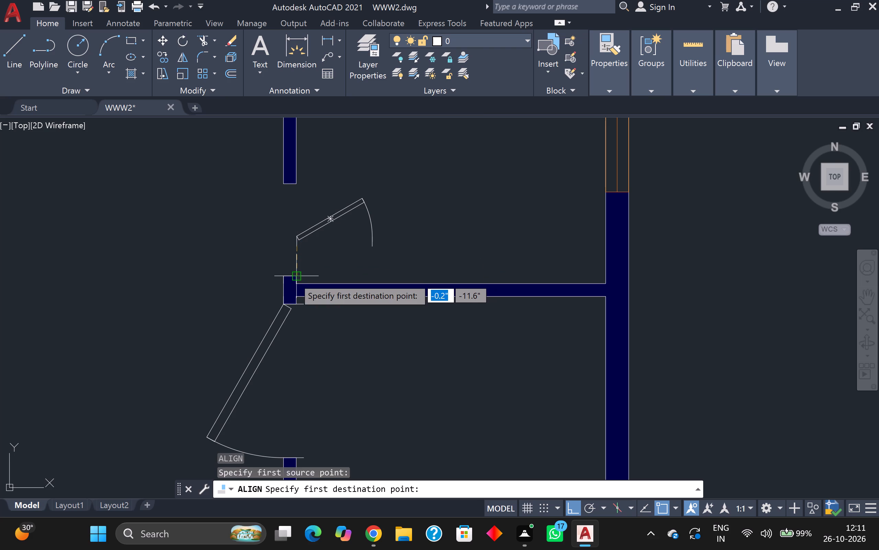
click(294, 277)
click(375, 249)
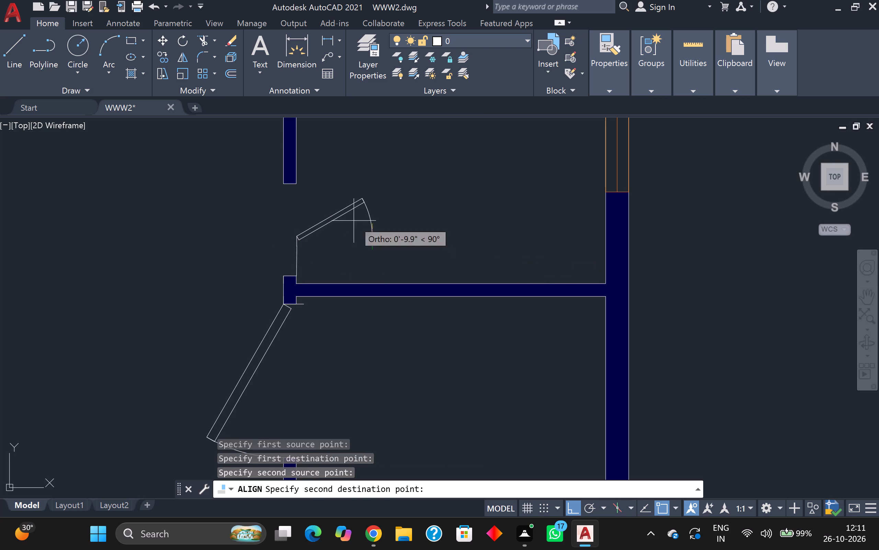
click(297, 183)
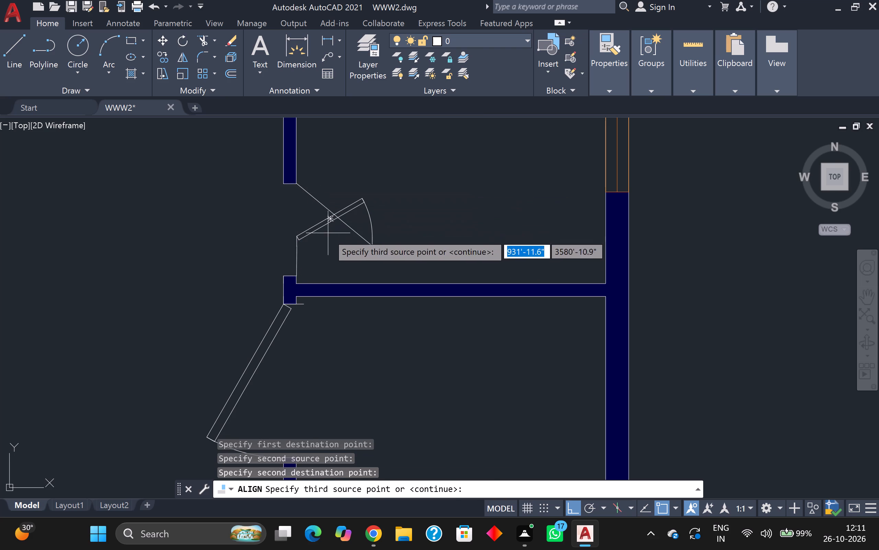
key(Return)
drag(352, 264, 327, 234)
Align the southwest room's door block to the west corners of its opening, hinged at the north jamb and scaled to fit.
scroll(326, 230, down, 1)
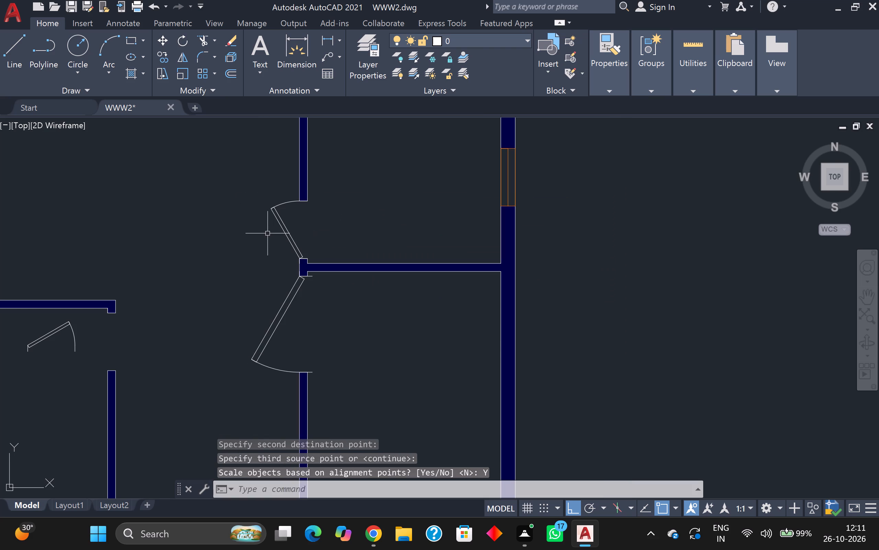
middle_drag(257, 240, 430, 242)
scroll(430, 242, down, 1)
key(space)
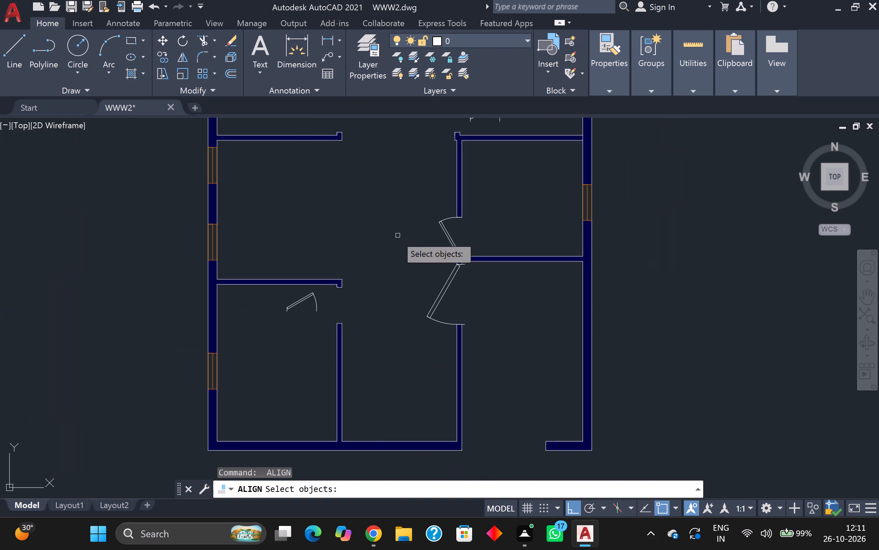
click(301, 303)
key(space)
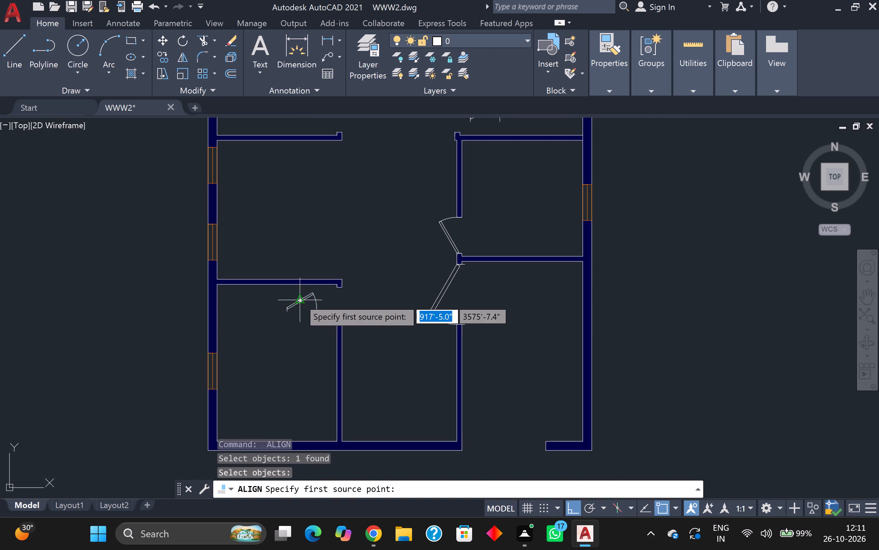
scroll(294, 304, up, 3)
click(268, 334)
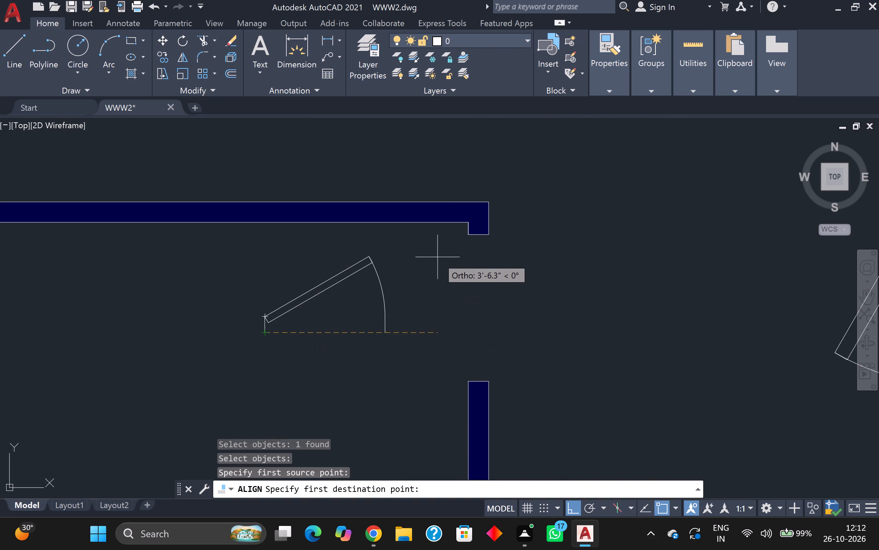
click(466, 236)
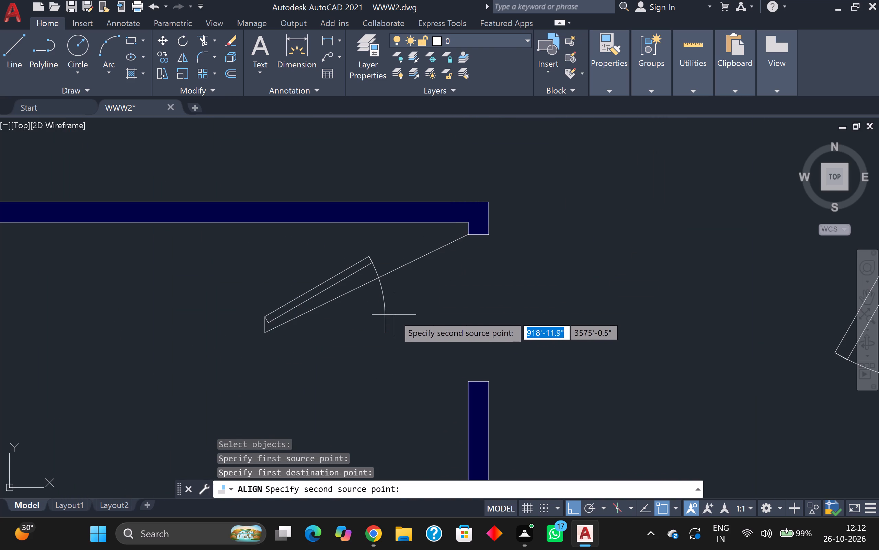
click(384, 335)
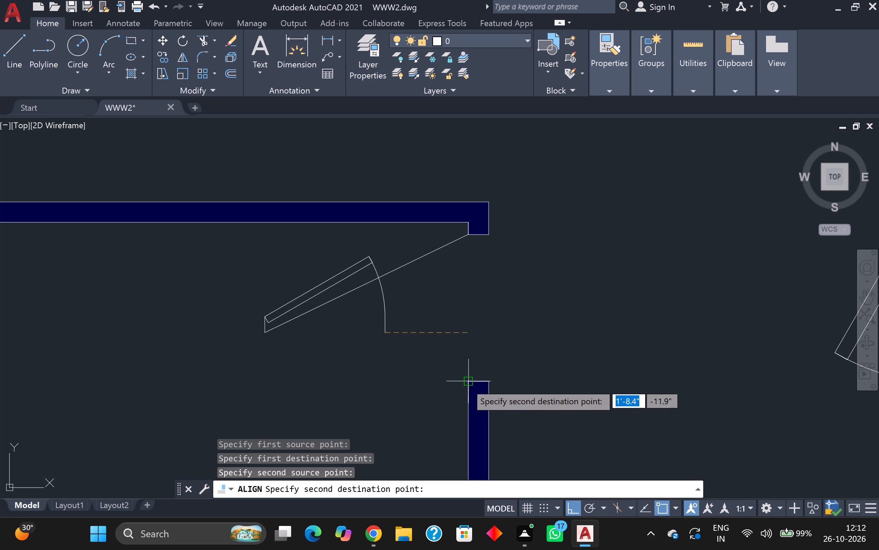
click(466, 383)
key(Return)
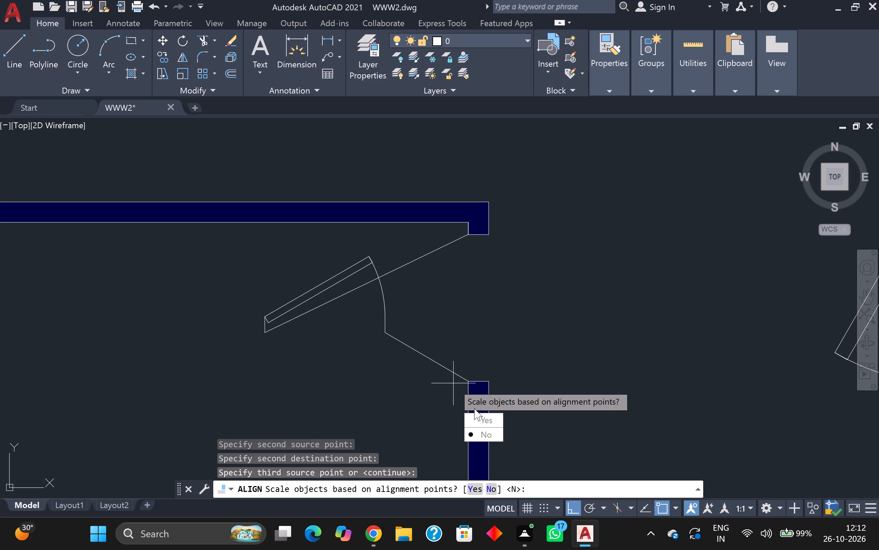
click(476, 412)
drag(501, 445, 476, 413)
Align the northwest room's door block to the west corners of its east-wall opening, hinged at the south jamb and scaled to fit.
scroll(471, 363, down, 2)
scroll(471, 320, down, 2)
middle_drag(476, 305, 454, 384)
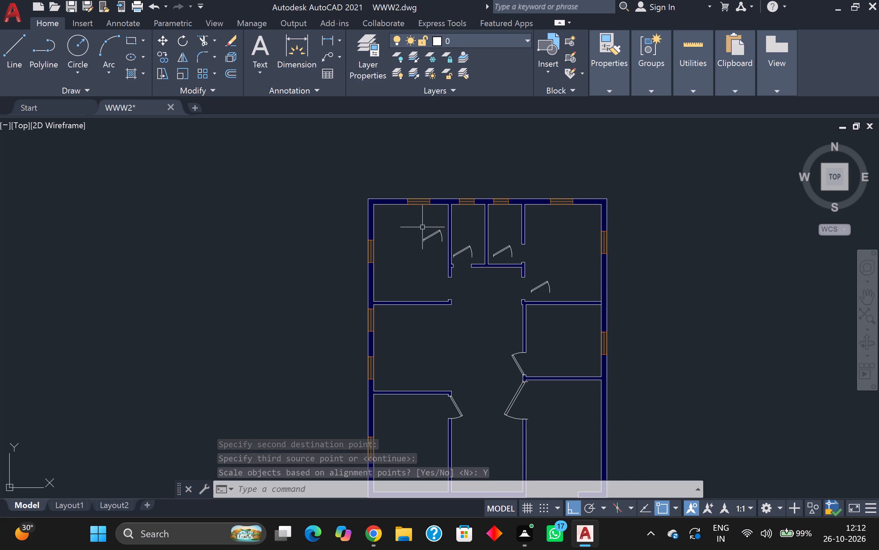
key(space)
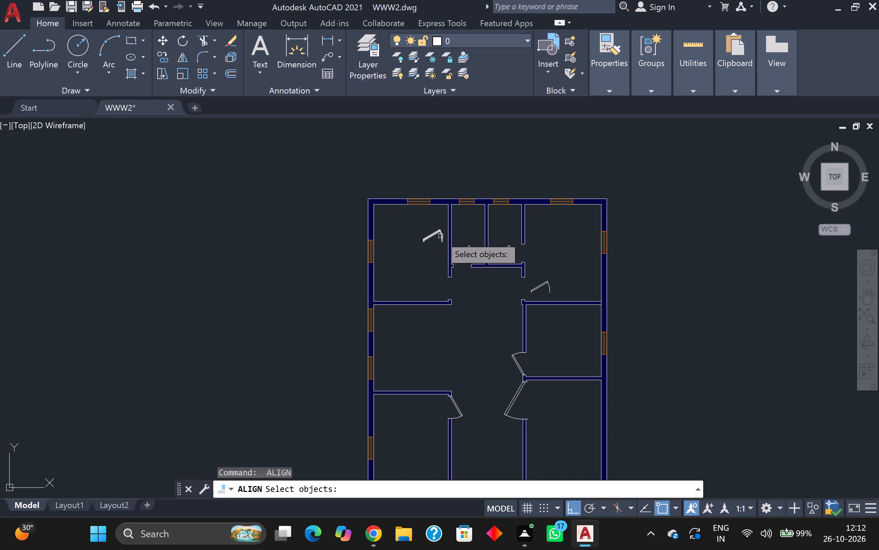
click(440, 236)
key(space)
scroll(440, 236, up, 2)
scroll(376, 275, up, 3)
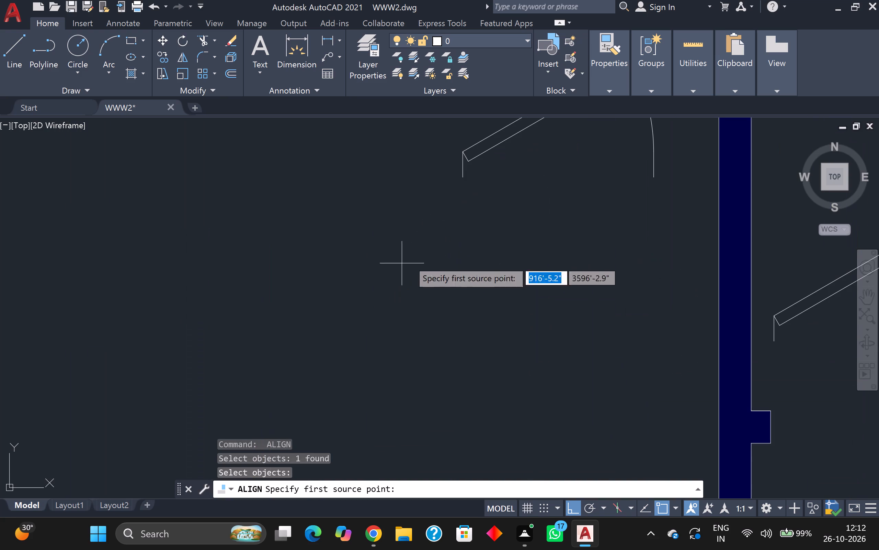
click(466, 175)
scroll(476, 235, down, 3)
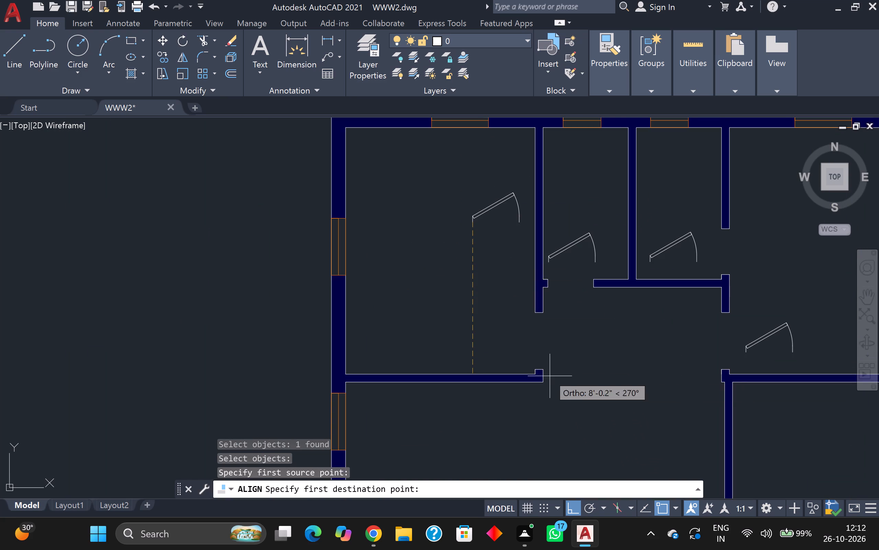
scroll(529, 366, up, 3)
click(553, 382)
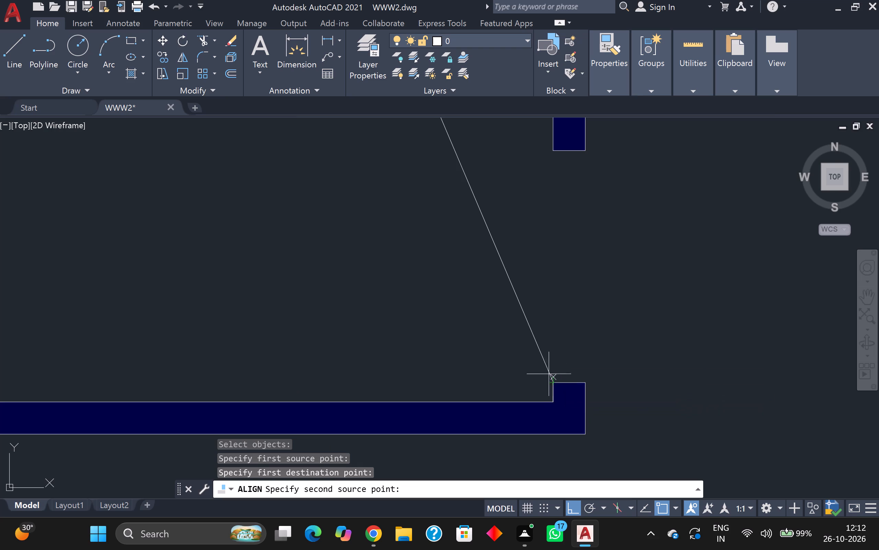
middle_drag(495, 321, 460, 395)
scroll(480, 169, down, 3)
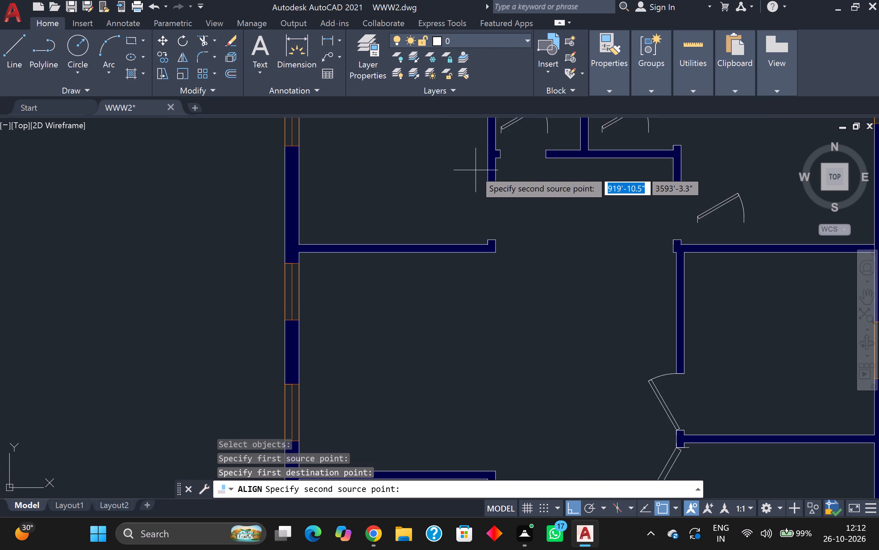
middle_drag(470, 188, 457, 304)
click(456, 210)
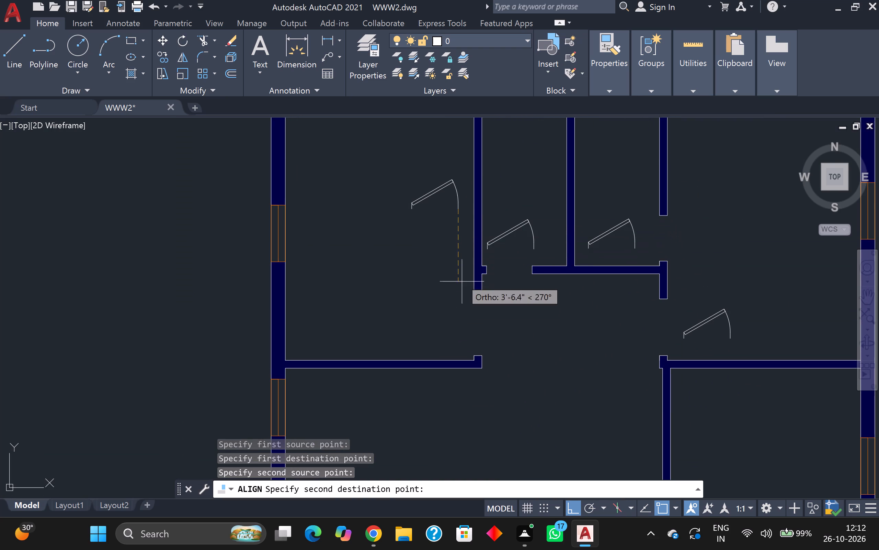
scroll(475, 295, up, 1)
click(474, 299)
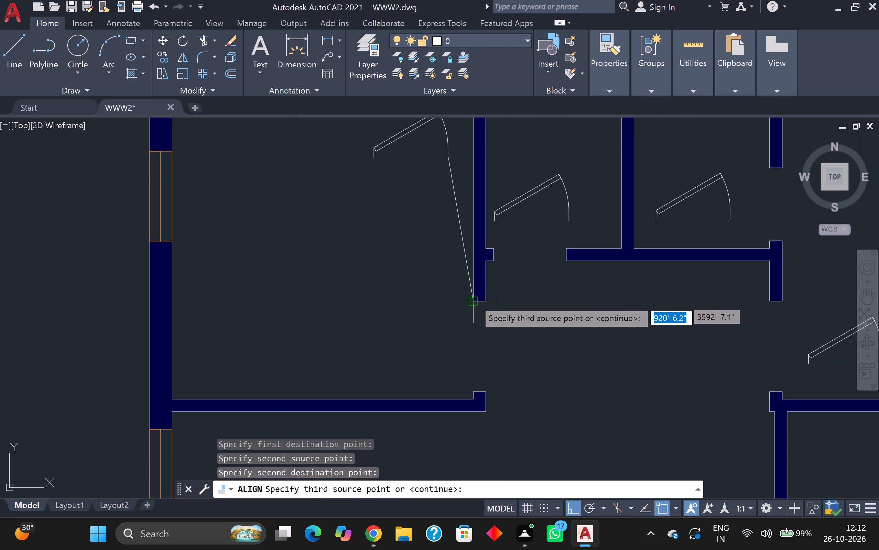
key(space)
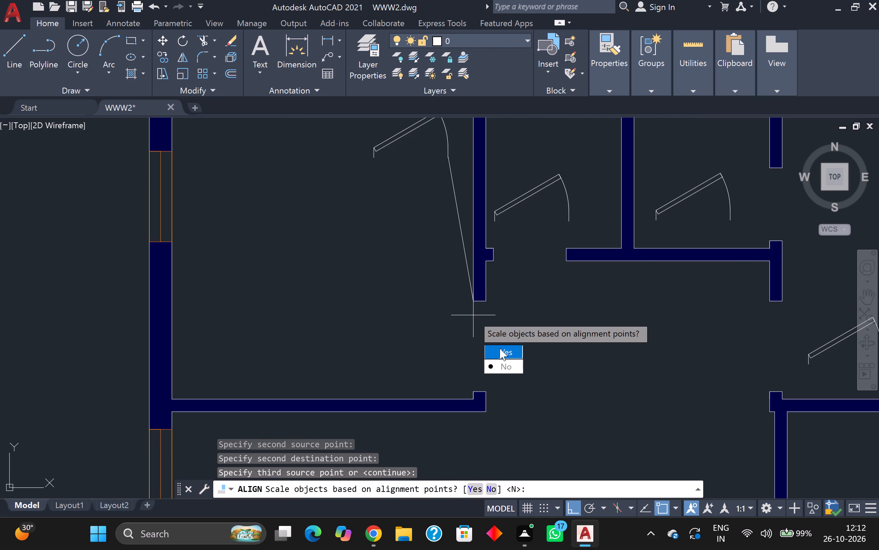
drag(500, 348, 473, 315)
Align the western small north room's door block to the north corners of its south-wall opening, hinged at the west jamb and scaled to fit.
scroll(475, 311, down, 2)
click(494, 266)
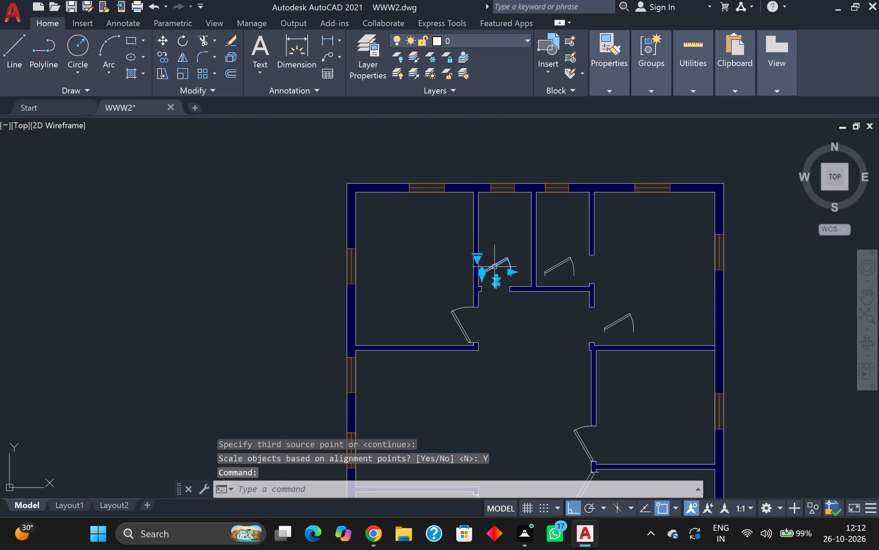
key(space)
scroll(494, 274, up, 3)
click(440, 285)
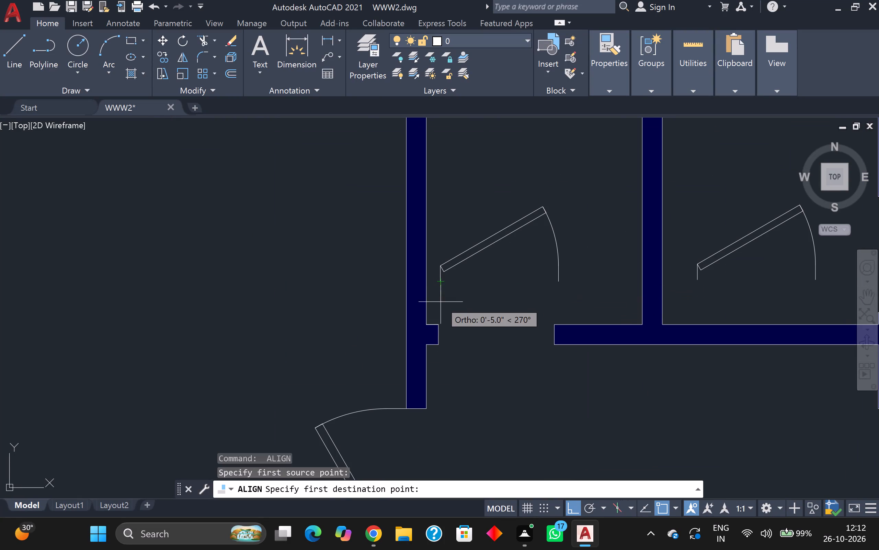
click(440, 322)
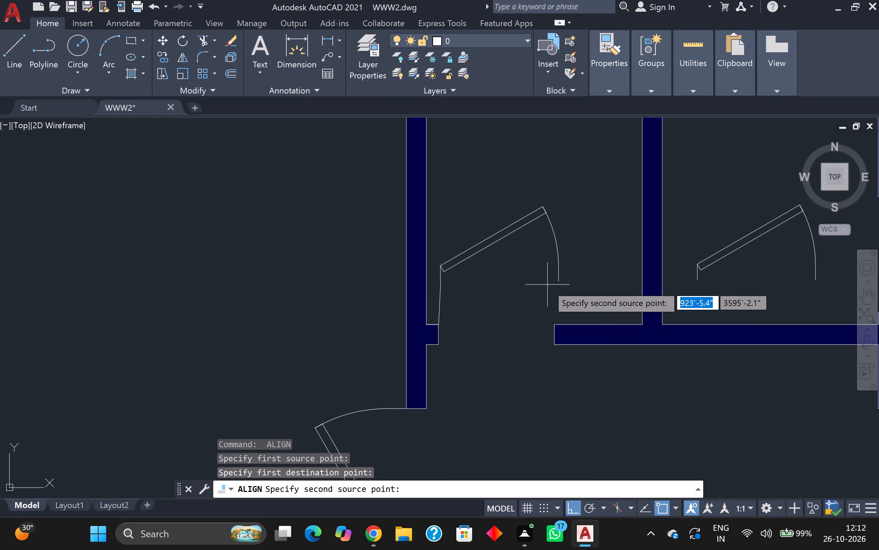
drag(556, 282, 560, 315)
click(554, 322)
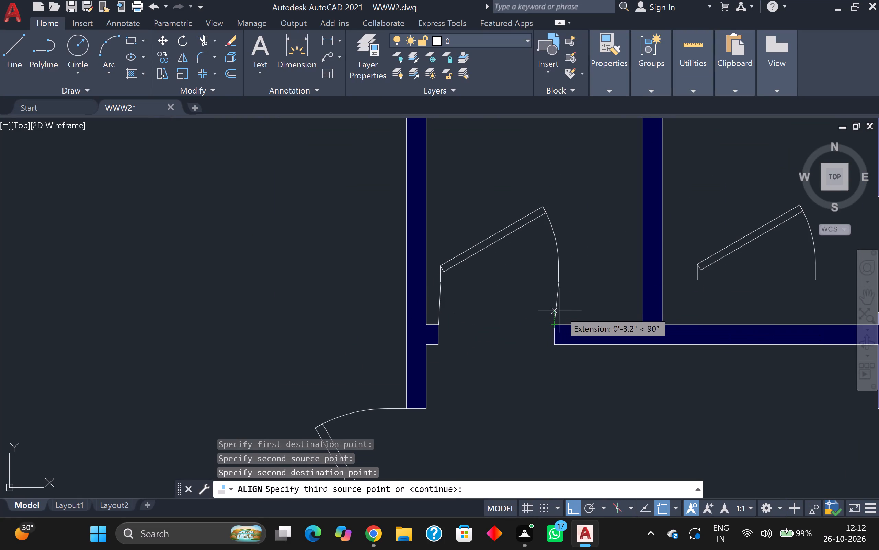
key(space)
drag(577, 337, 559, 307)
Align the eastern small north room's door block to the west corners of its east-wall opening, hinged at the south jamb and scaled to fit.
middle_drag(560, 280, 399, 297)
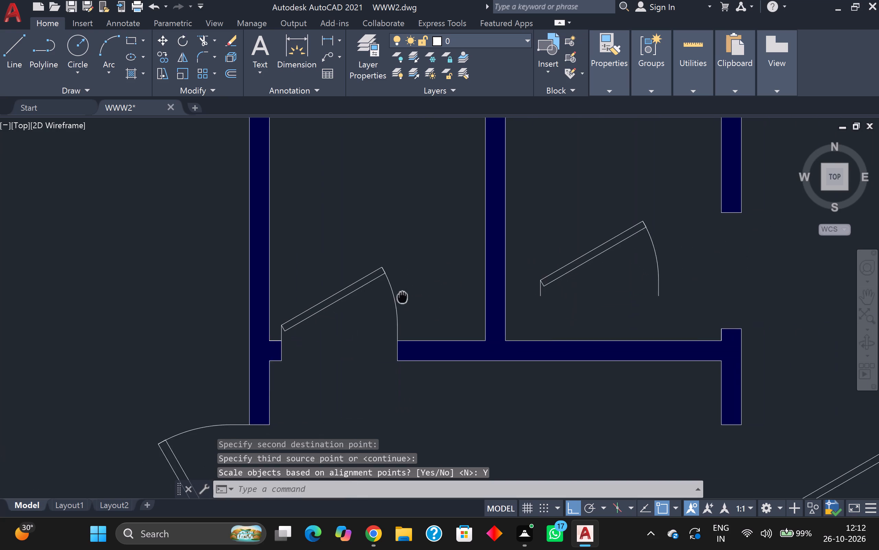
middle_drag(399, 297, 373, 298)
click(565, 263)
click(567, 258)
click(561, 249)
key(space)
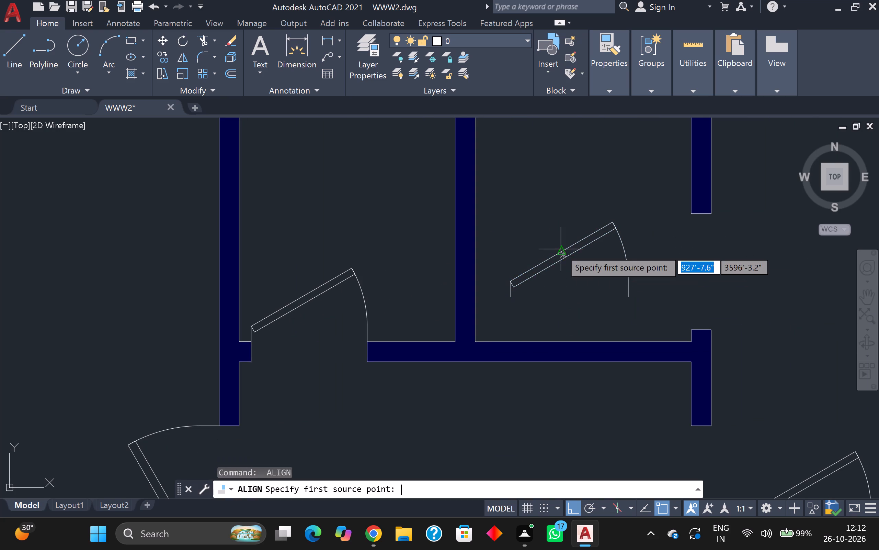
click(516, 298)
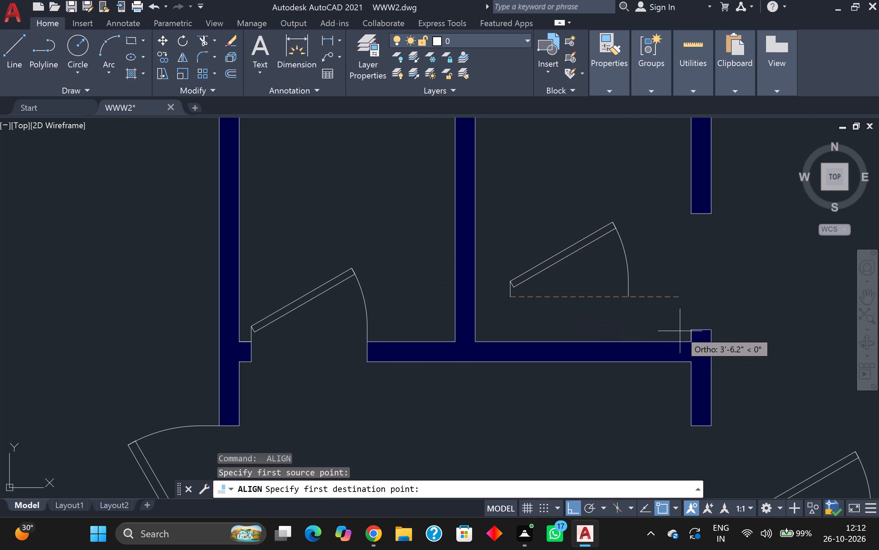
click(691, 331)
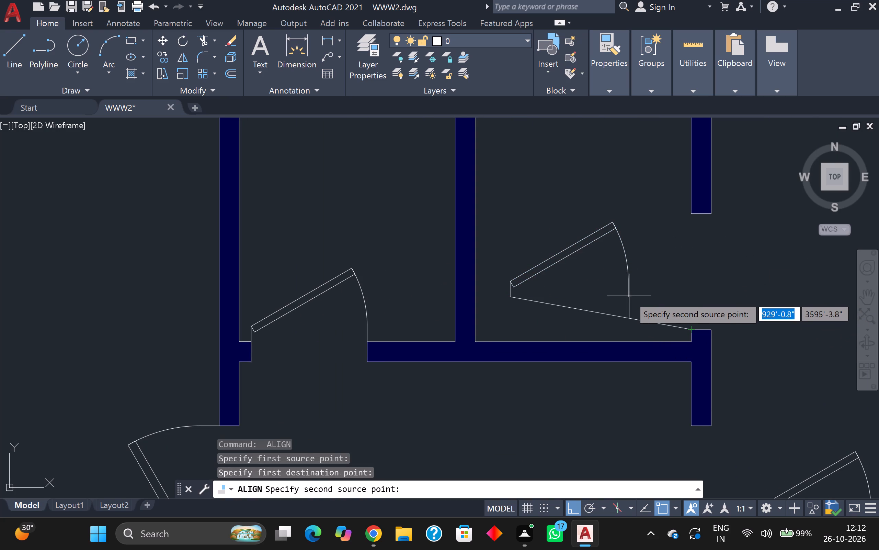
click(629, 296)
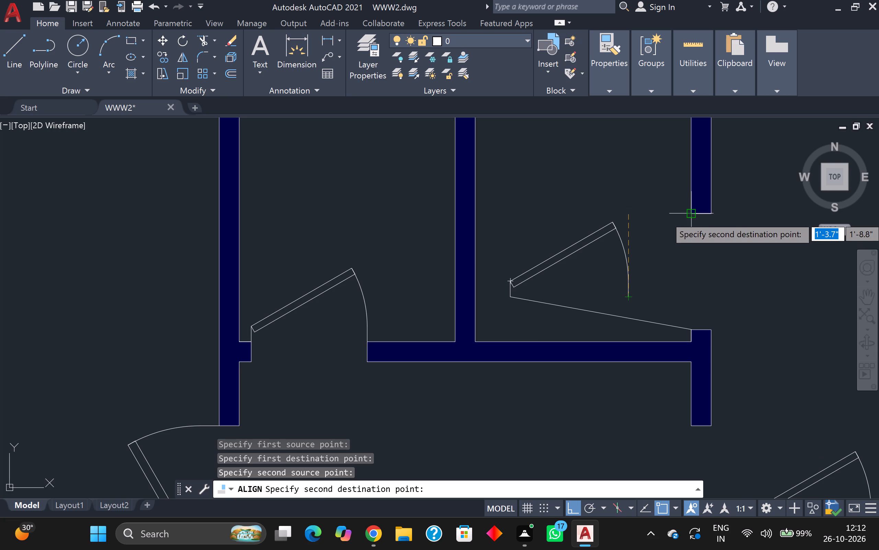
click(692, 216)
key(space)
drag(695, 262, 675, 224)
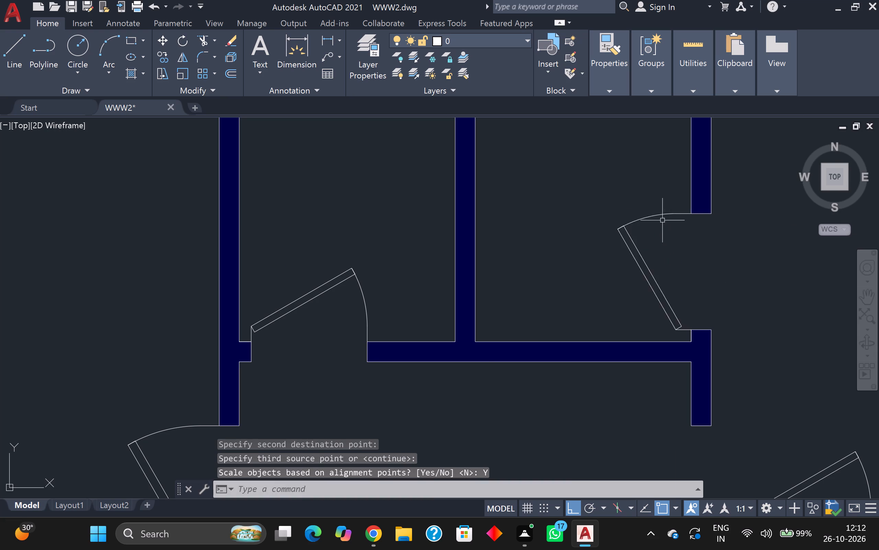
Align the northeast room's door block to the east corners of its southwest opening, hinged at the north jamb and scaled to fit.
scroll(662, 220, down, 5)
scroll(676, 258, up, 2)
click(656, 244)
key(space)
scroll(650, 249, up, 3)
click(609, 283)
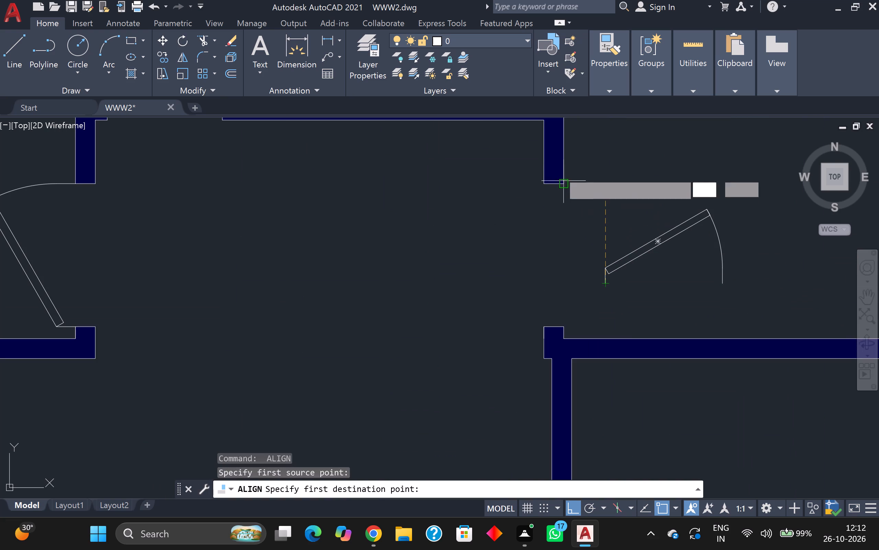
click(563, 186)
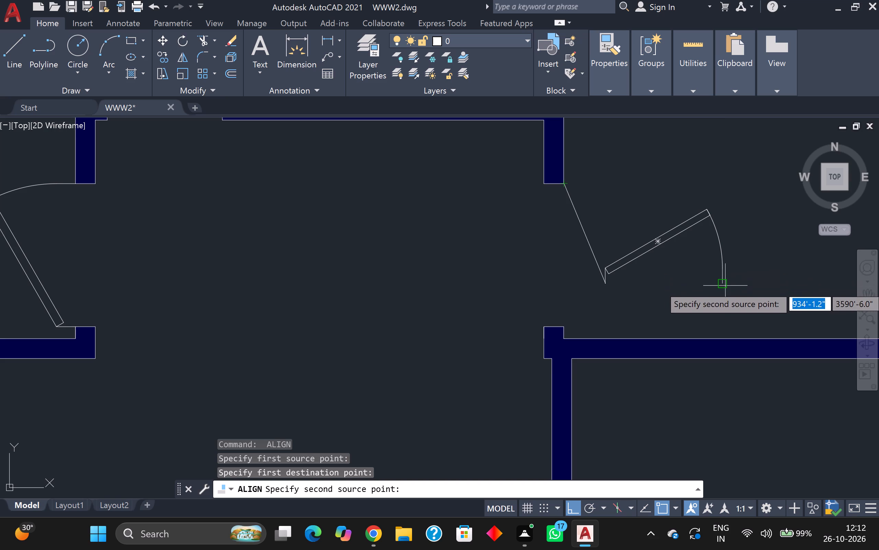
click(725, 286)
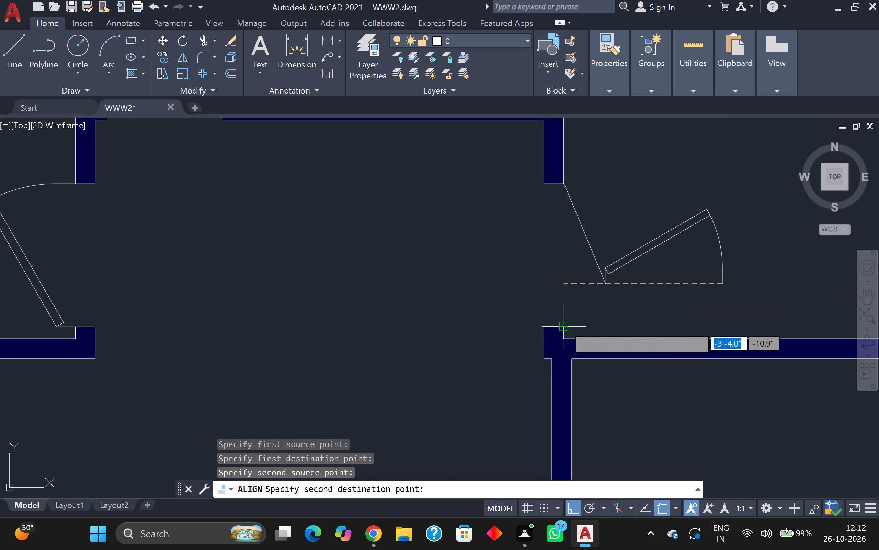
click(564, 325)
key(space)
drag(589, 357, 564, 325)
Flip the middle east room's door so its leaf swings east, into the room.
scroll(562, 318, down, 3)
scroll(583, 285, down, 2)
middle_drag(595, 273, 602, 225)
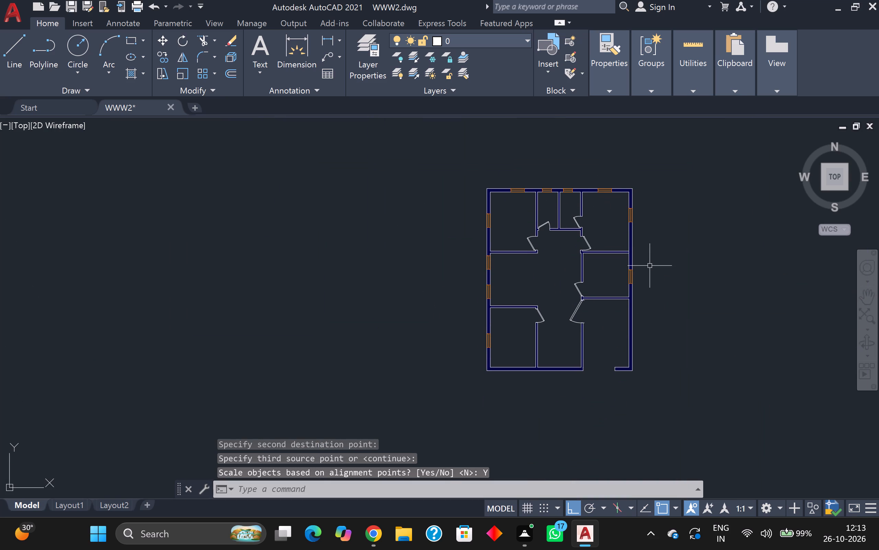
scroll(638, 268, up, 1)
scroll(580, 316, up, 2)
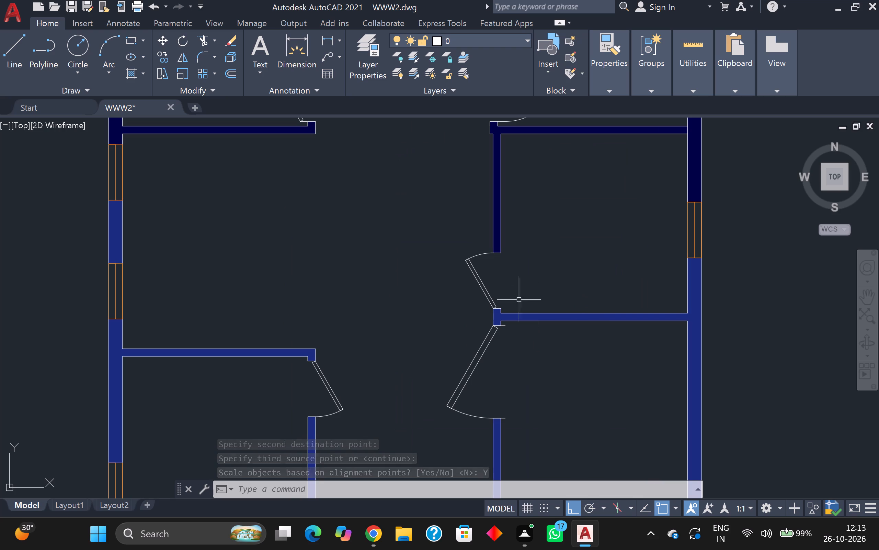
click(485, 291)
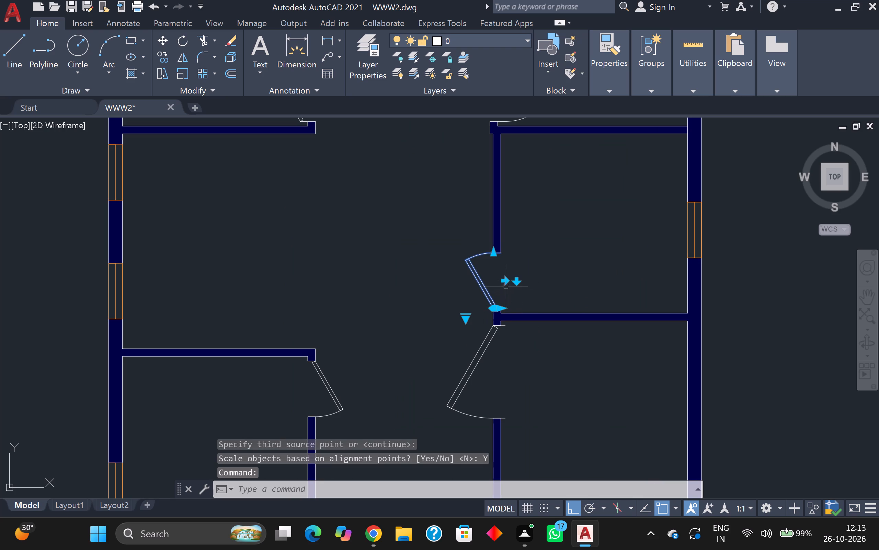
click(502, 278)
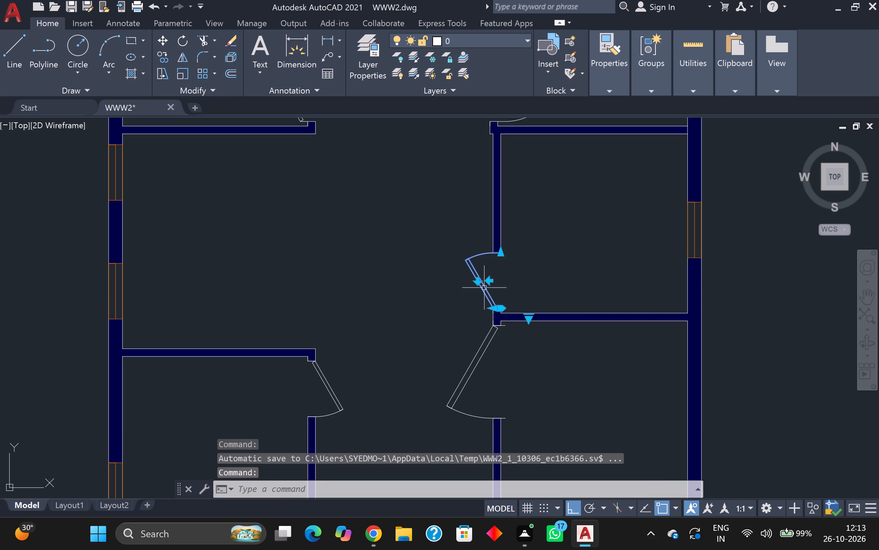
click(489, 281)
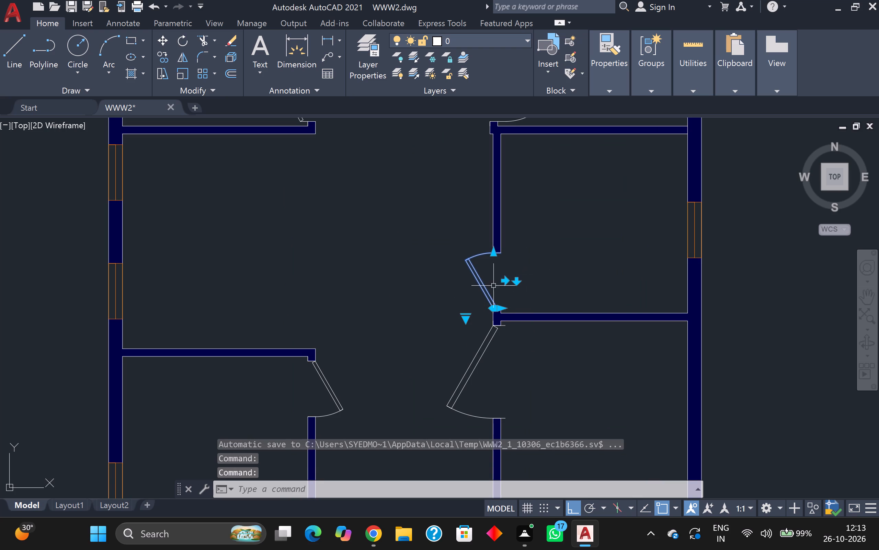
click(504, 282)
key(Escape)
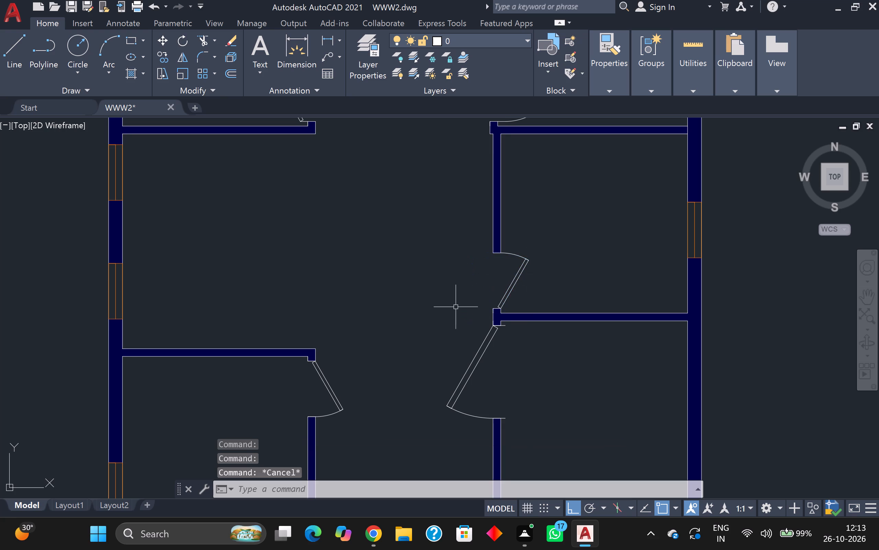
Flip the southwest room's door so its leaf swings west, into the room.
middle_drag(453, 307, 503, 265)
click(377, 339)
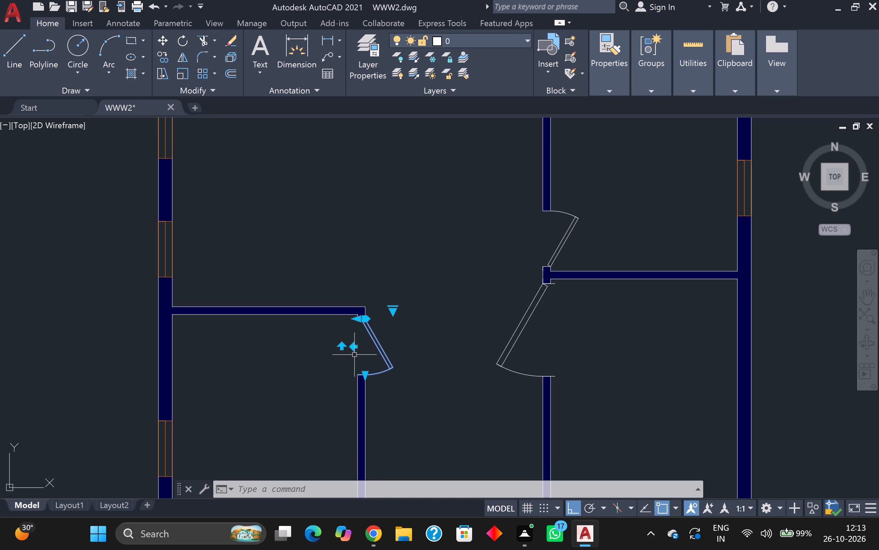
scroll(354, 355, up, 2)
click(353, 338)
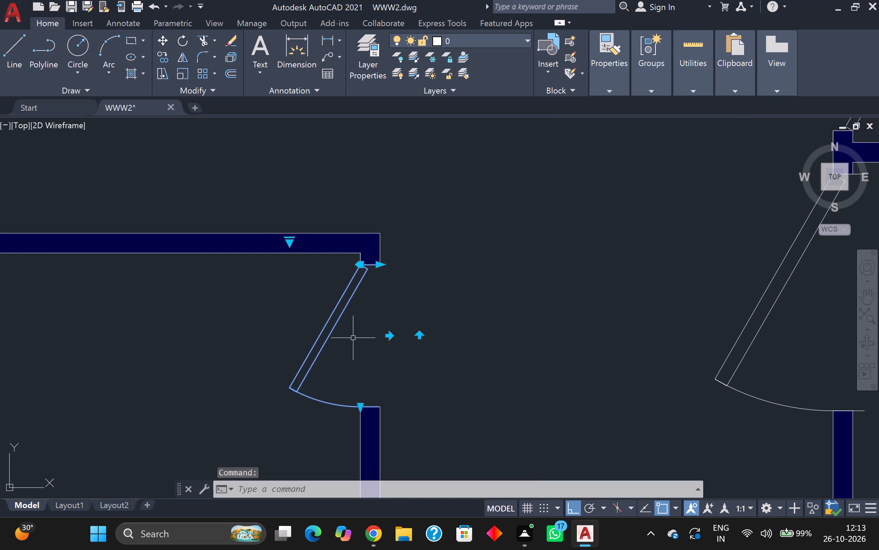
scroll(353, 339, down, 3)
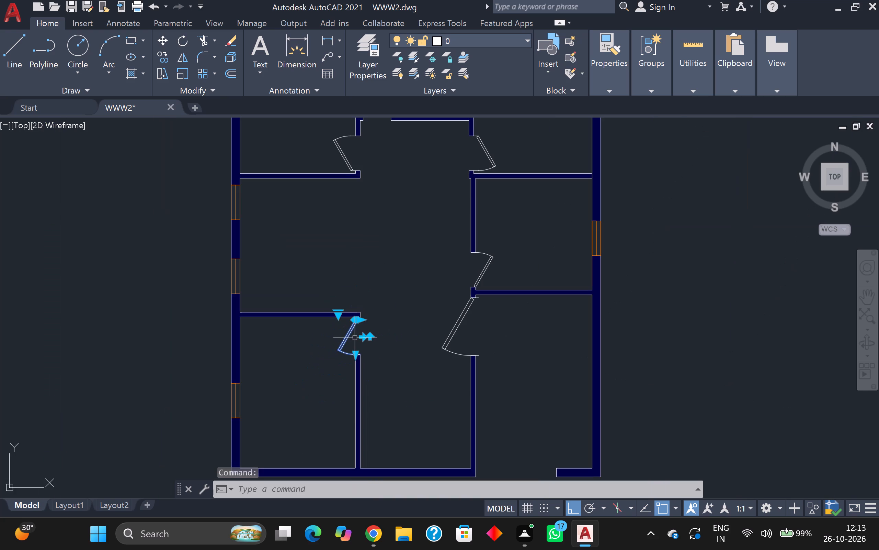
scroll(355, 338, down, 1)
middle_drag(400, 294, 400, 296)
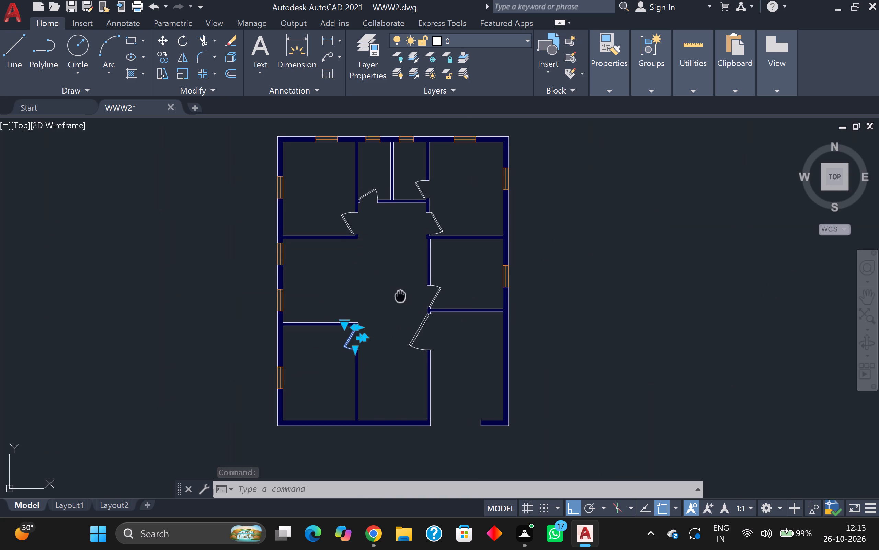
middle_drag(400, 296, 397, 343)
key(Escape)
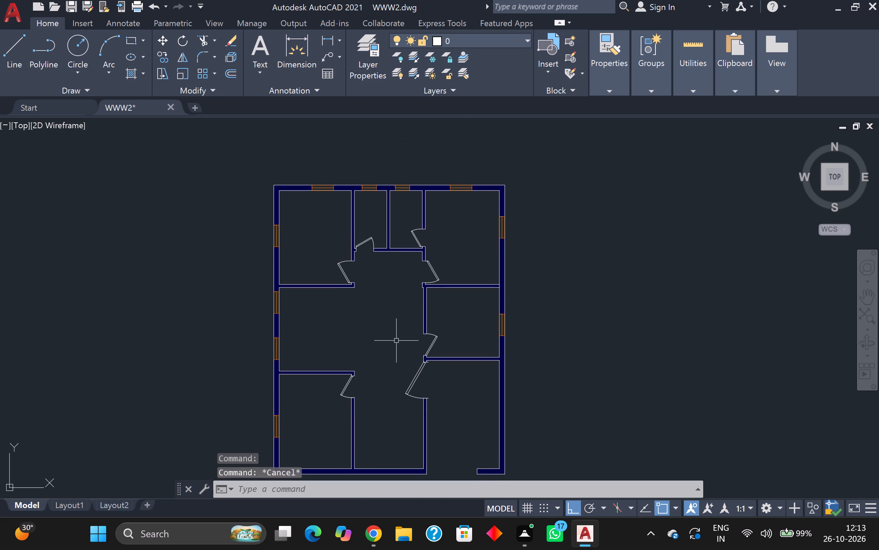
Align the east ends of the southeast room's door block to the west corners of its west-wall opening, hinged at the north jamb and scaled to fit.
middle_drag(396, 341, 367, 320)
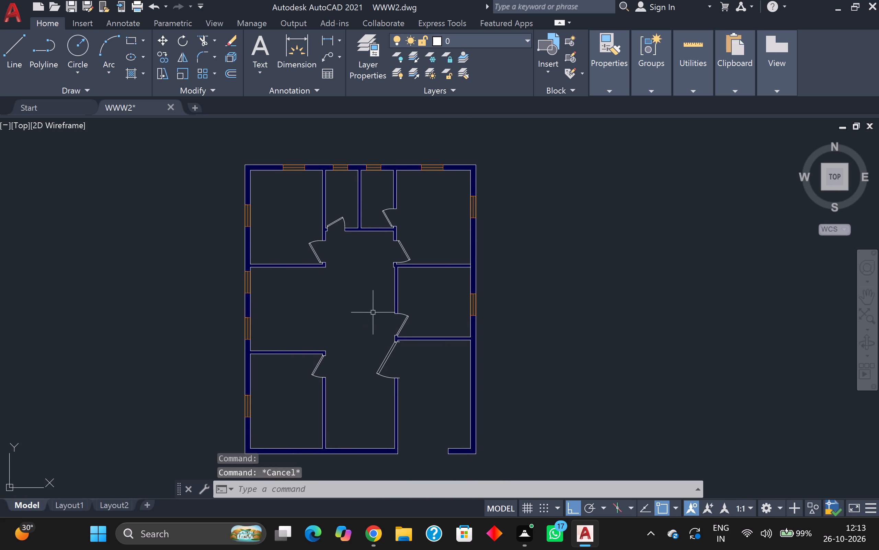
scroll(395, 344, up, 1)
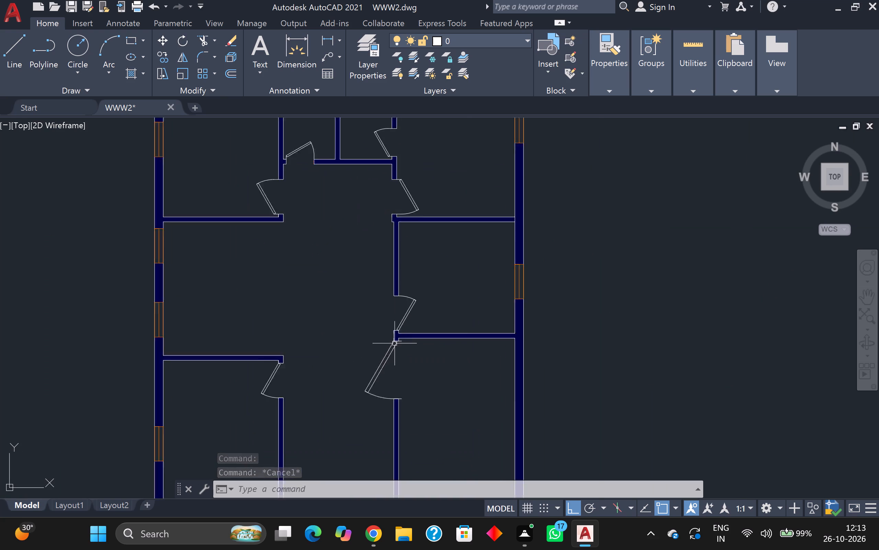
scroll(395, 343, up, 1)
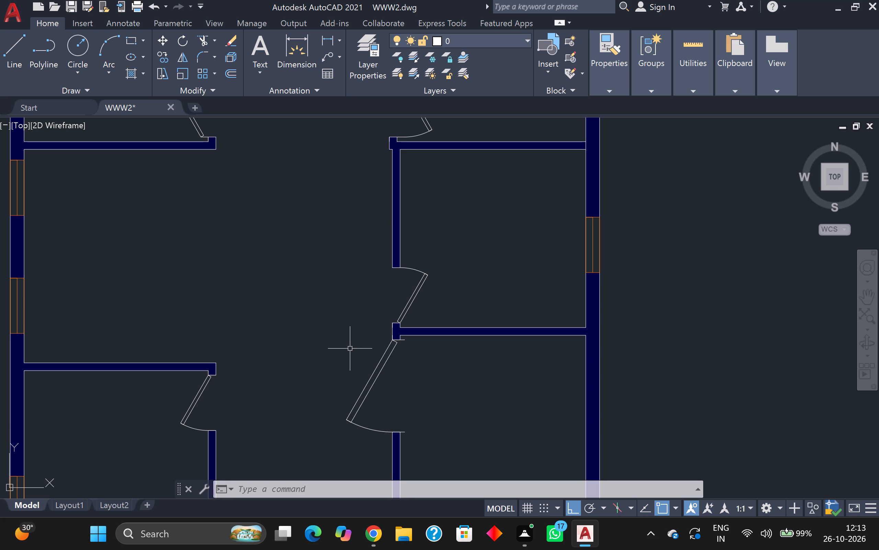
scroll(350, 349, up, 1)
scroll(350, 349, down, 2)
scroll(369, 345, up, 1)
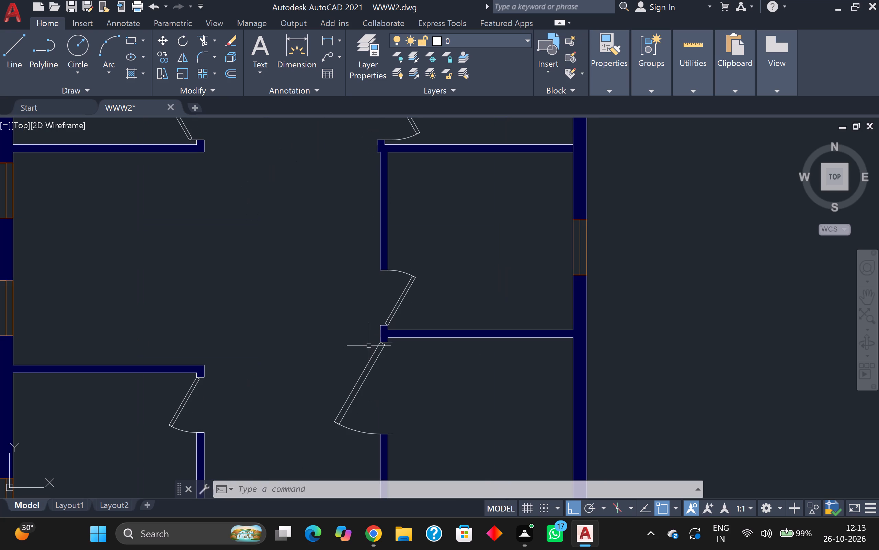
click(363, 371)
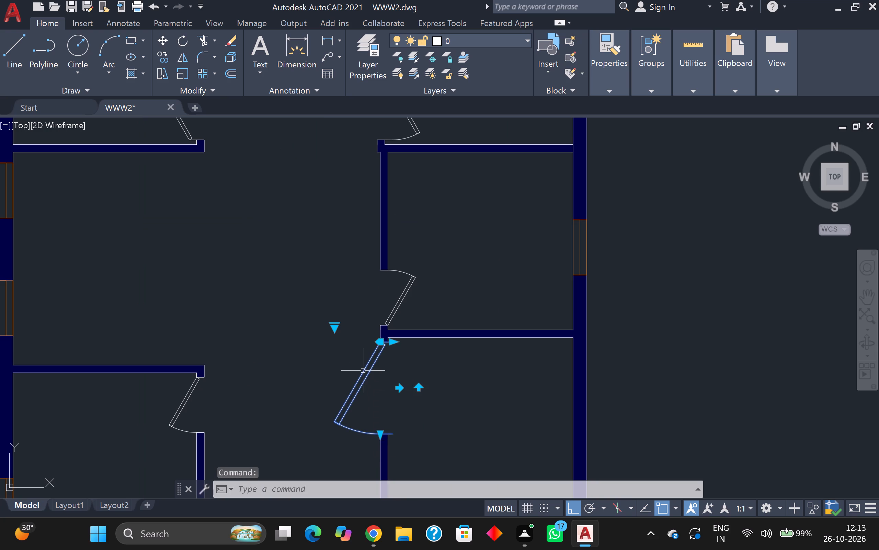
key(a)
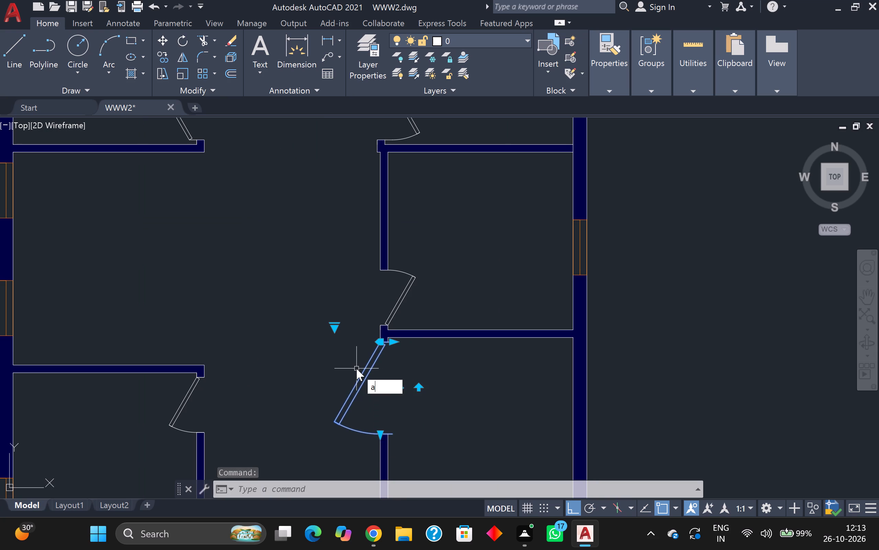
key(l)
key(Return)
scroll(370, 359, up, 2)
scroll(413, 337, up, 3)
click(455, 256)
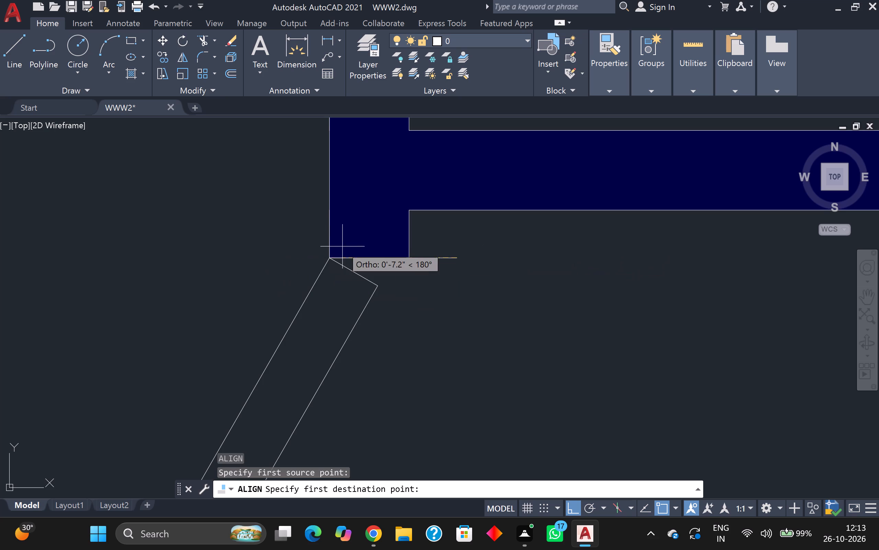
click(328, 255)
middle_drag(426, 317, 419, 283)
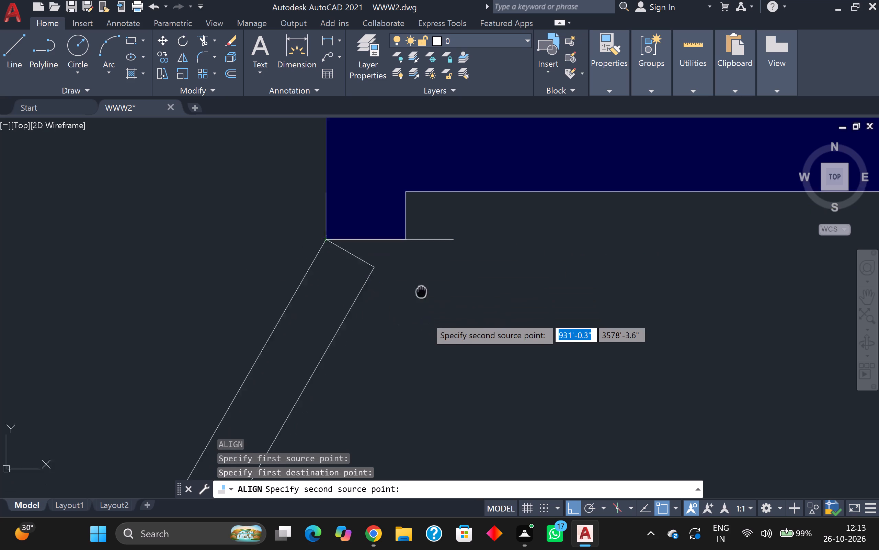
middle_drag(419, 283, 378, 191)
scroll(364, 199, down, 2)
middle_drag(411, 341, 457, 173)
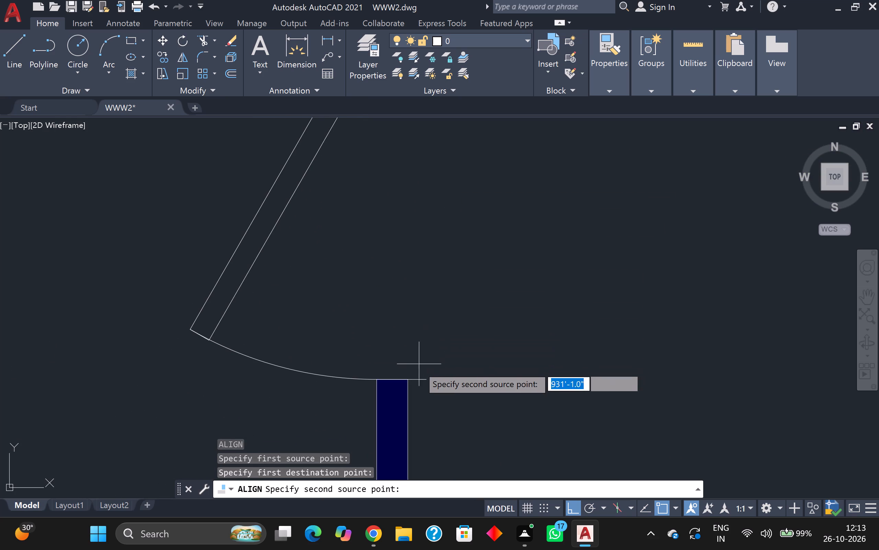
click(432, 380)
scroll(383, 380, up, 2)
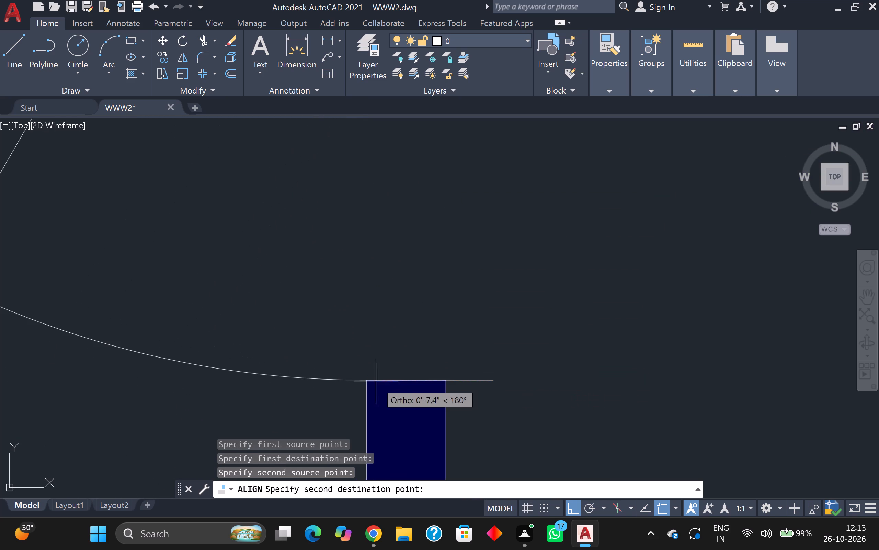
click(366, 384)
key(Return)
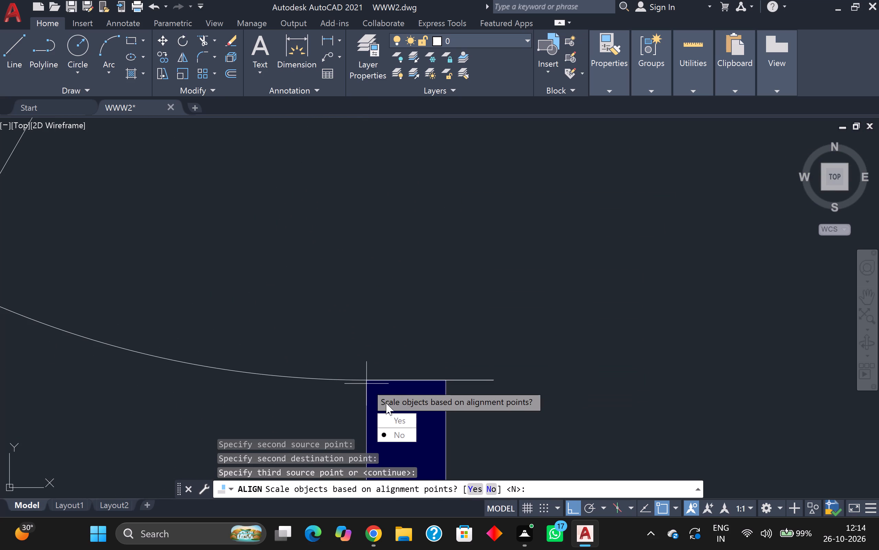
drag(399, 414, 366, 384)
scroll(379, 370, down, 5)
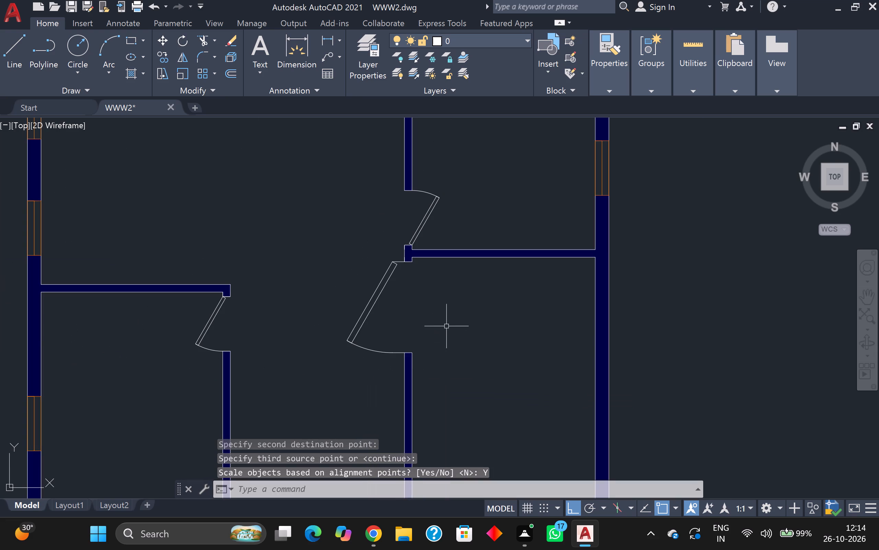
scroll(453, 320, down, 2)
middle_drag(488, 305, 477, 324)
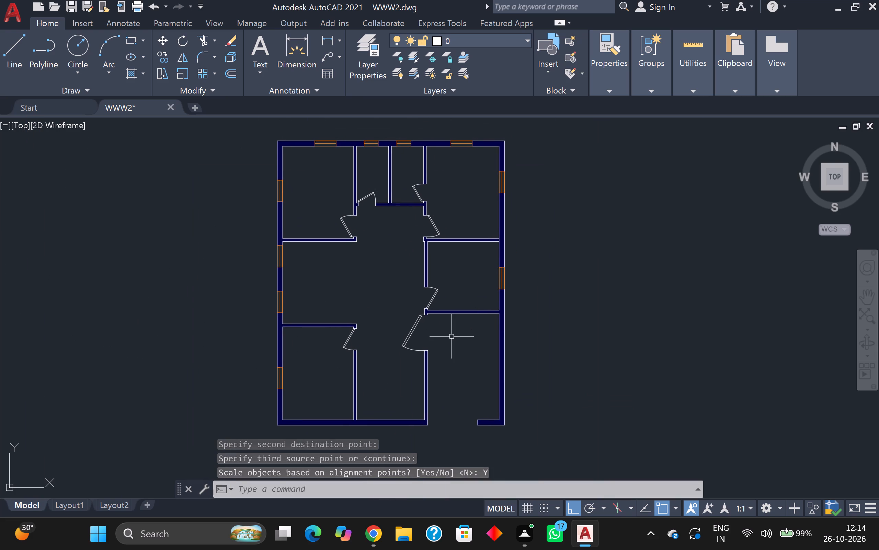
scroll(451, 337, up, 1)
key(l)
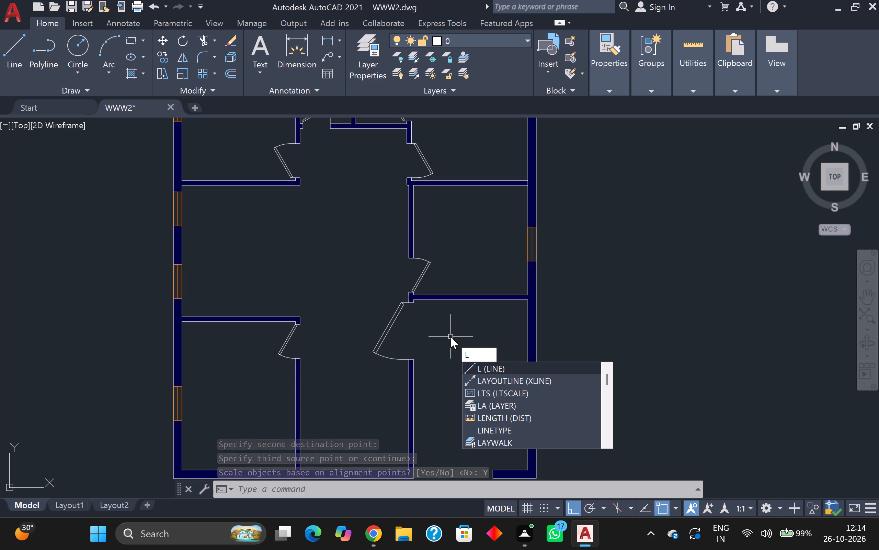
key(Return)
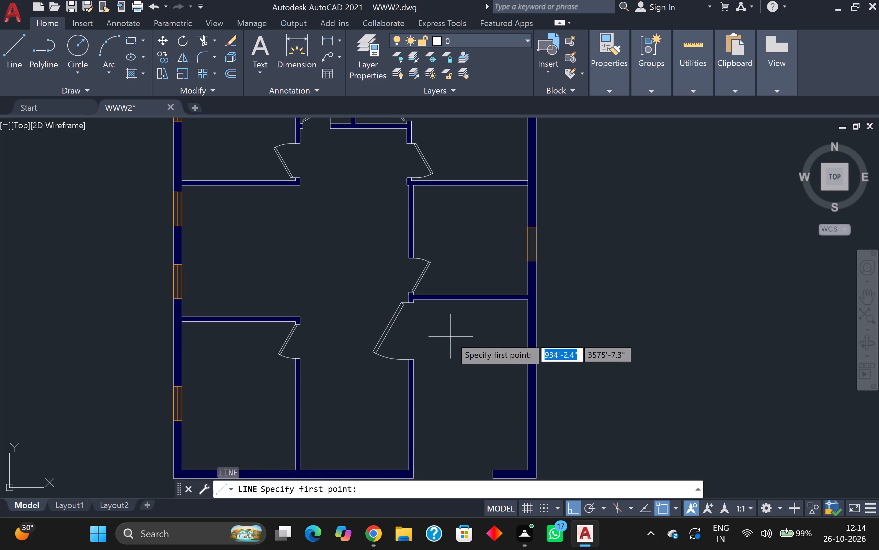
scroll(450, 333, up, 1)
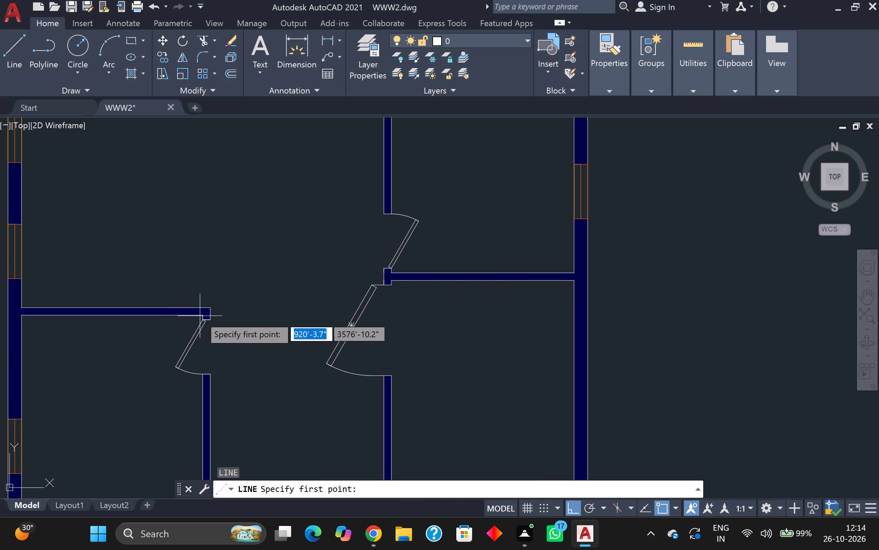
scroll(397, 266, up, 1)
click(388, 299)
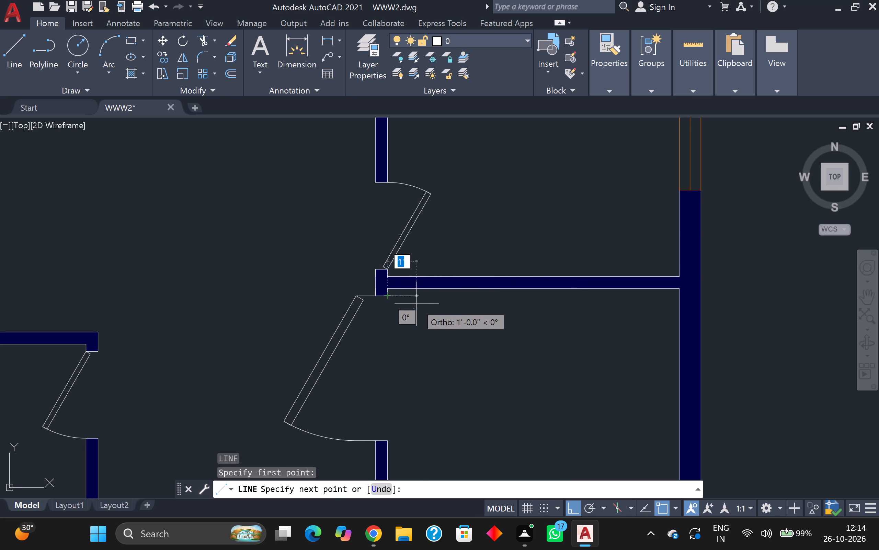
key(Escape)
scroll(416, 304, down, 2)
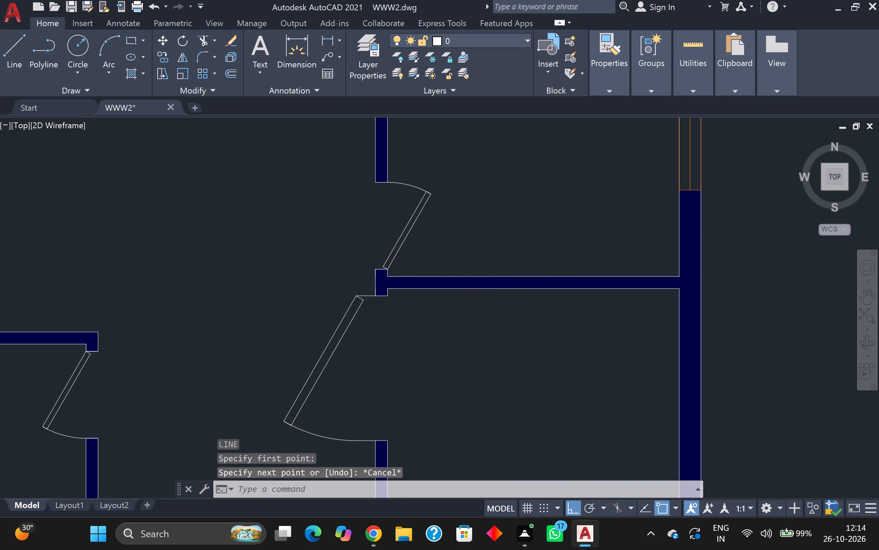
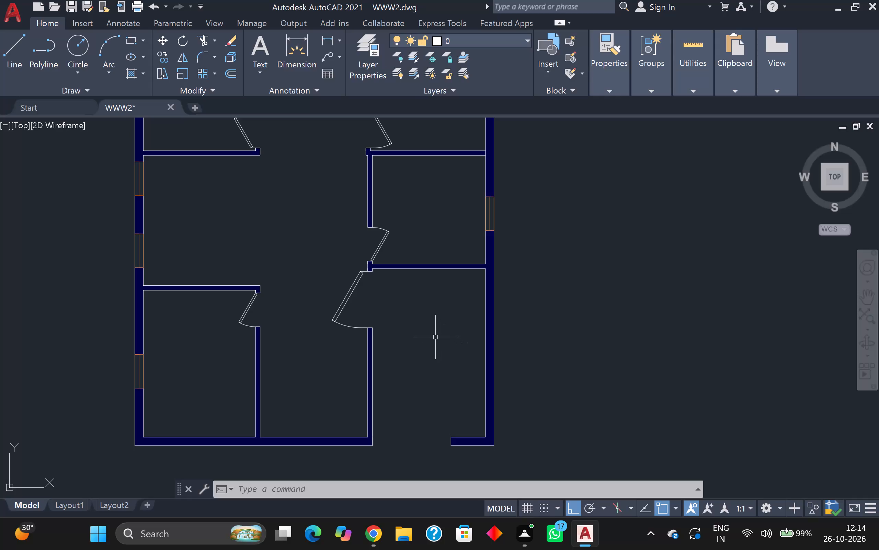
Draw a line from the east corner of the southeast room door's south jamb: 3" south, 10" east, and north to the wall face.
key(l)
key(Return)
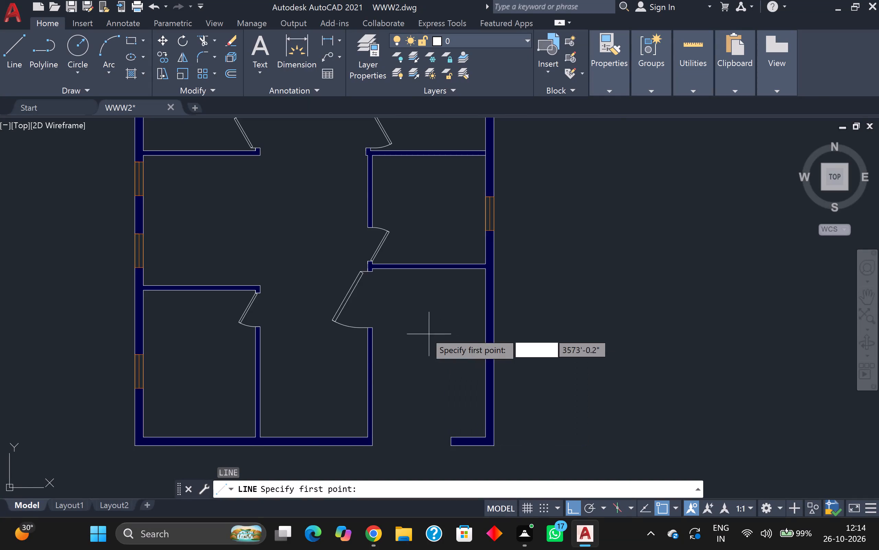
scroll(410, 321, up, 2)
scroll(309, 339, up, 1)
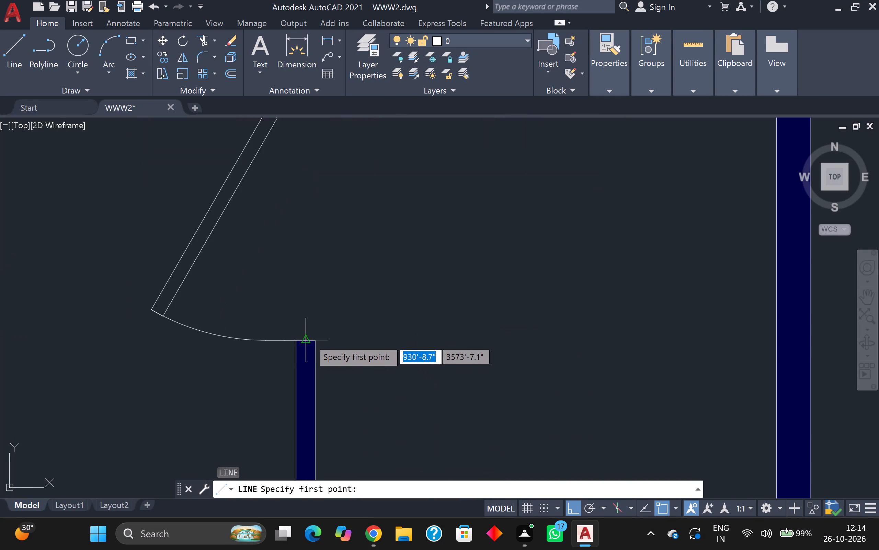
drag(317, 342, 317, 346)
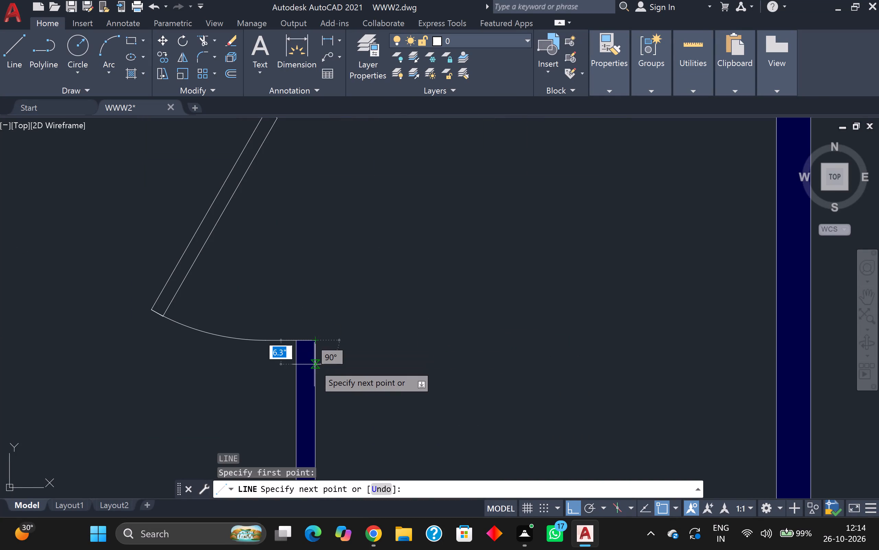
key(3)
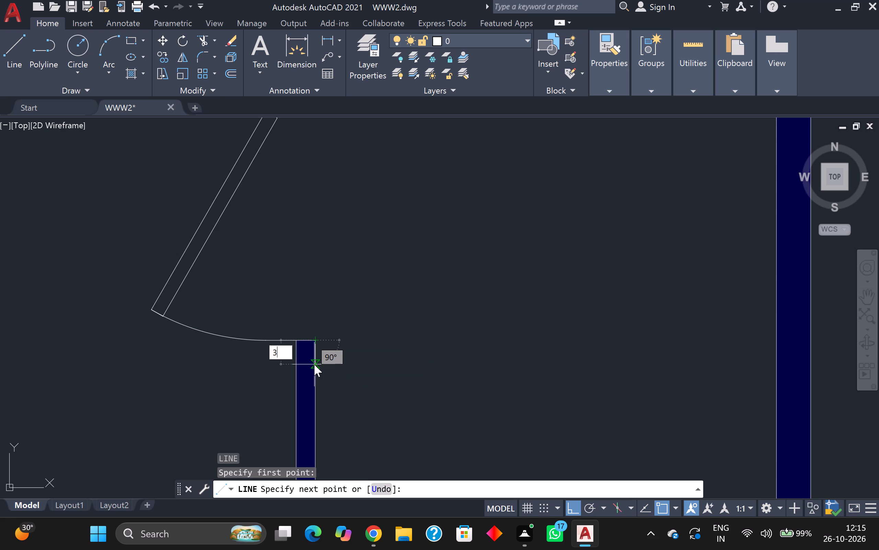
key(Return)
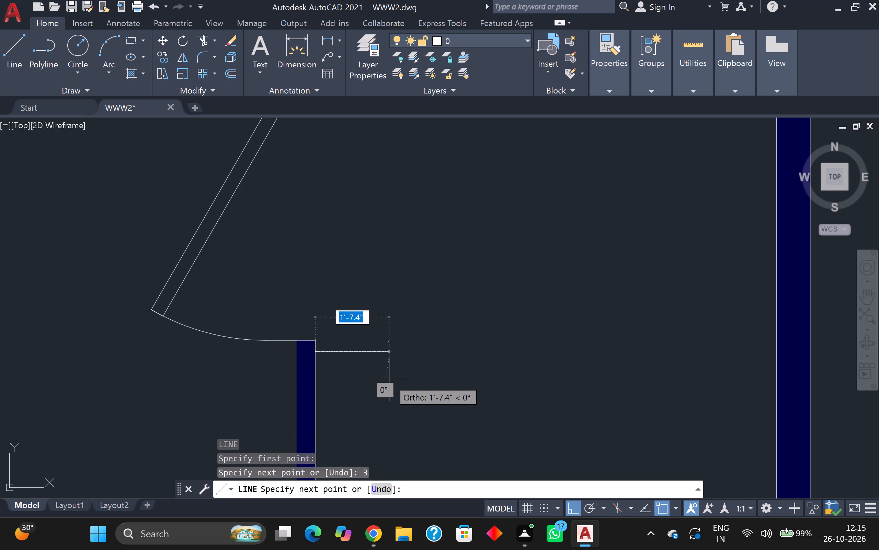
text(10)
key(Return)
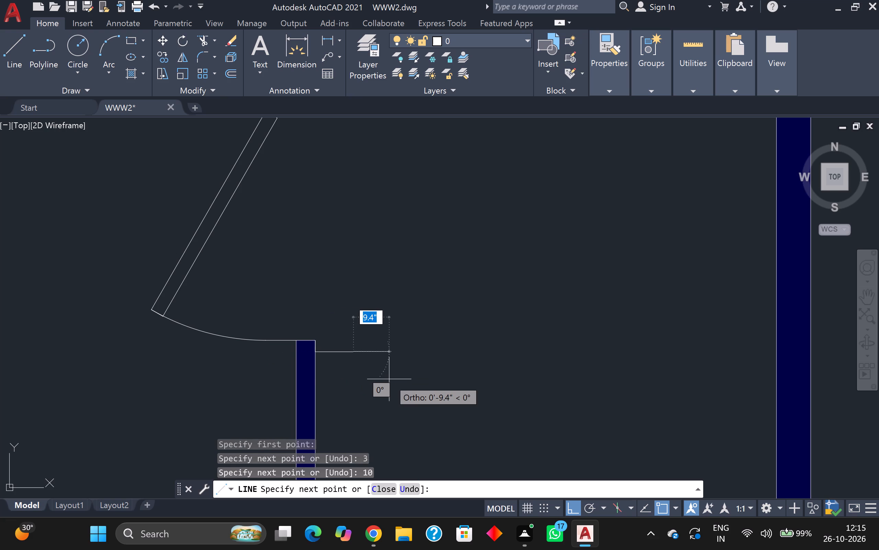
middle_drag(412, 199, 490, 375)
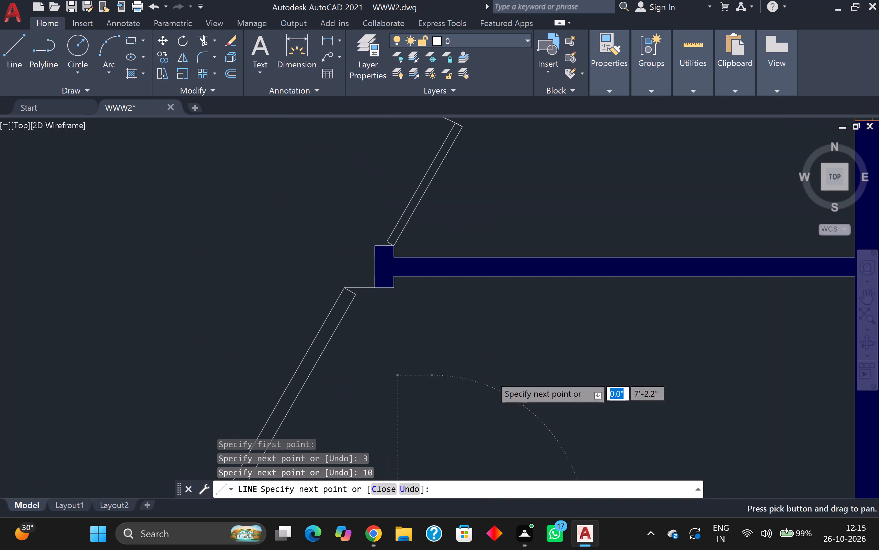
click(433, 273)
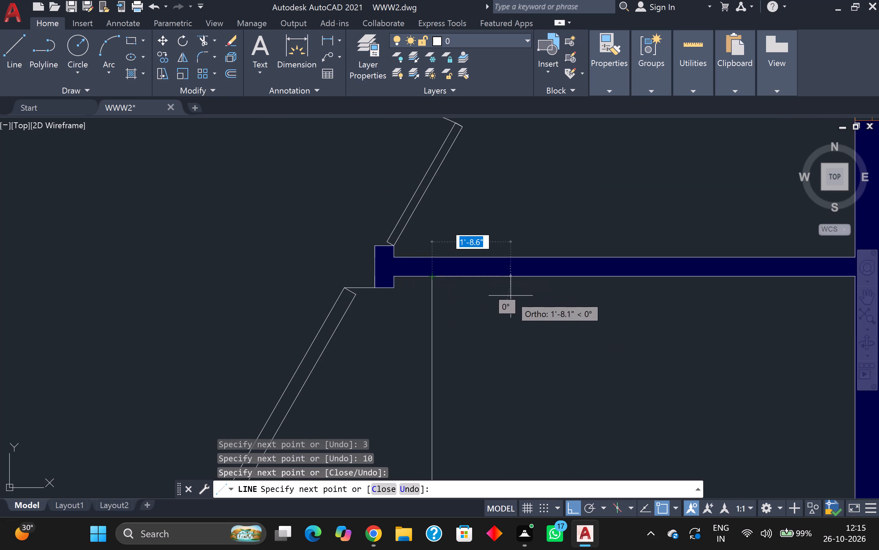
Continue the line as two more 10" step treads eastward, running south level with the first tread's base and back north to the wall.
middle_drag(514, 297, 413, 251)
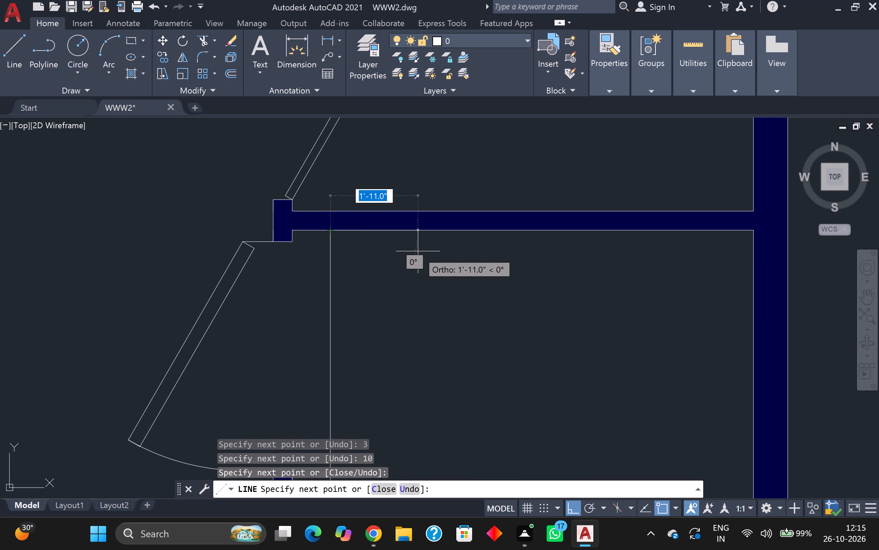
text(10)
key(Return)
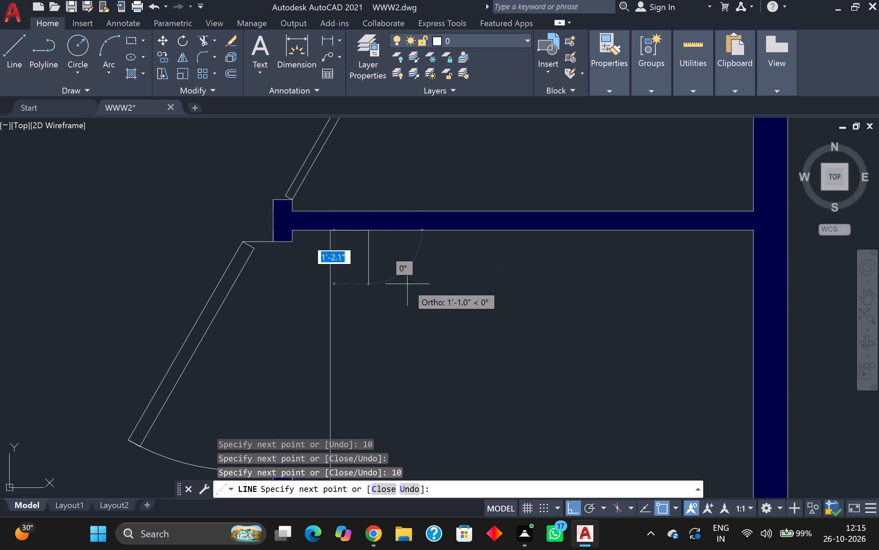
middle_drag(393, 349, 420, 106)
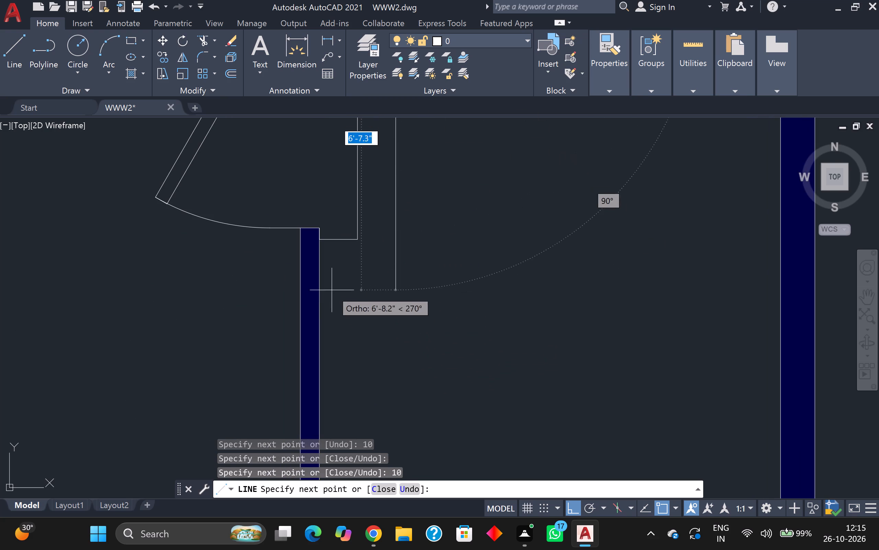
click(394, 239)
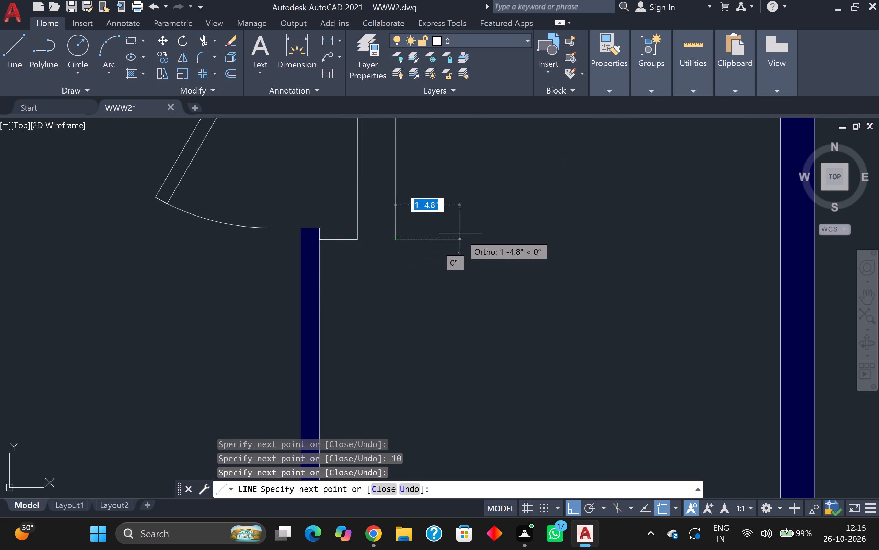
text(10)
key(Return)
scroll(438, 240, down, 1)
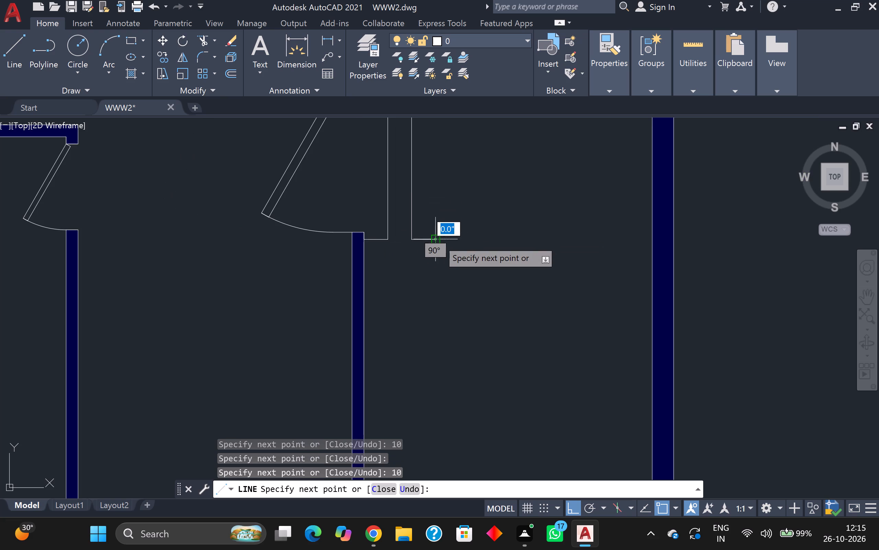
middle_drag(430, 191, 398, 301)
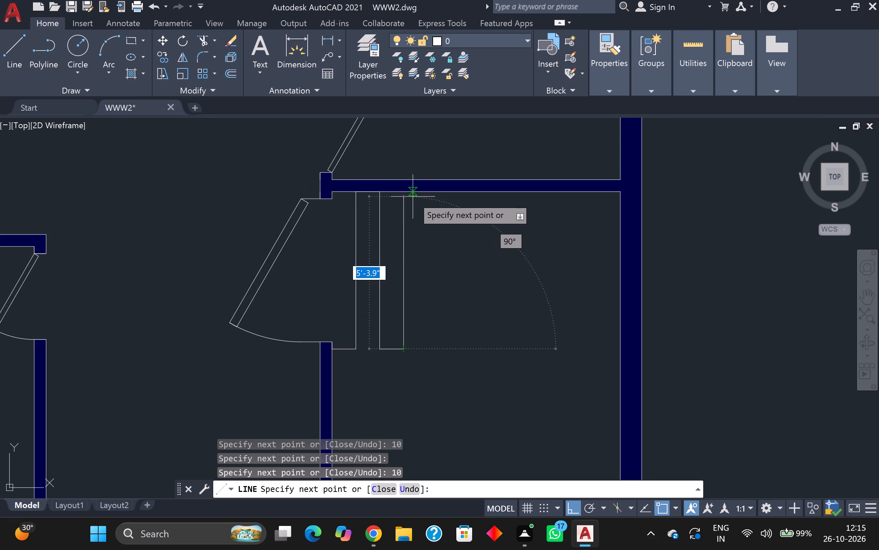
scroll(413, 197, up, 1)
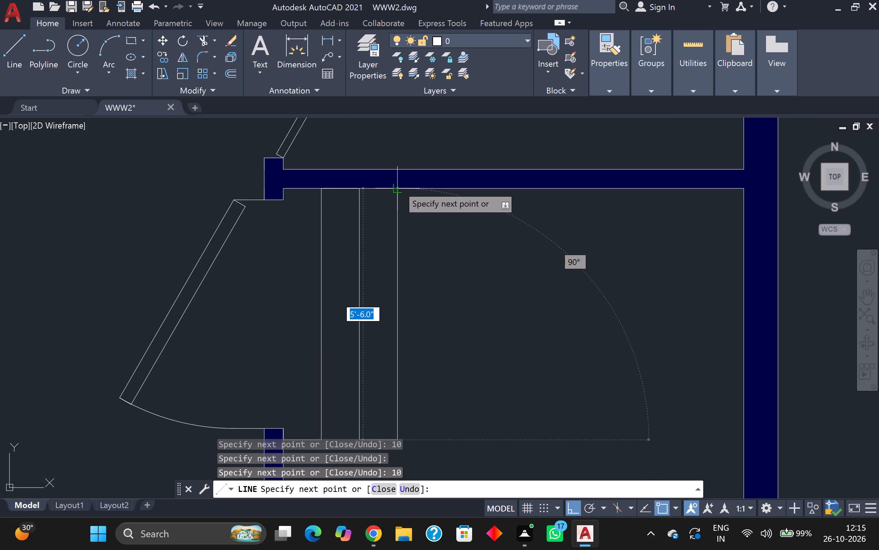
click(397, 185)
key(Escape)
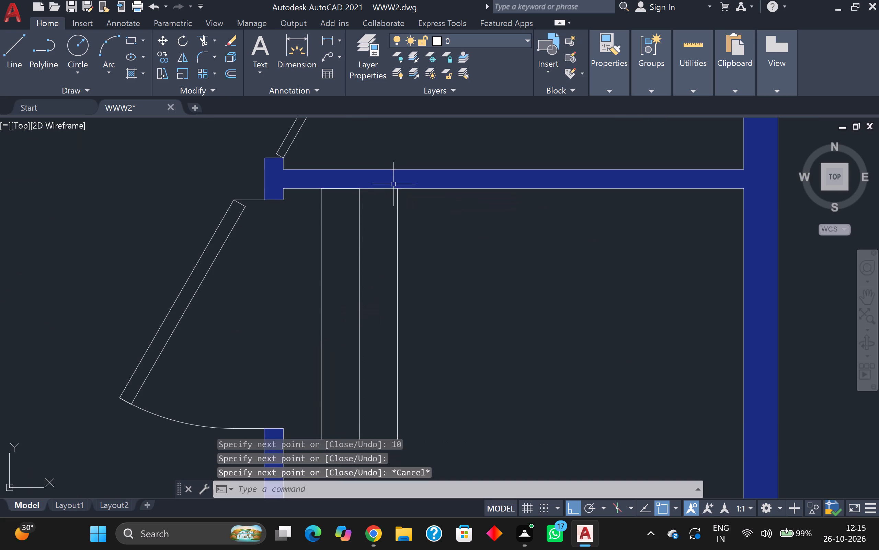
Draw a line closing the open south end between the first and second tread lines.
key(l)
key(Return)
middle_drag(452, 302, 563, 236)
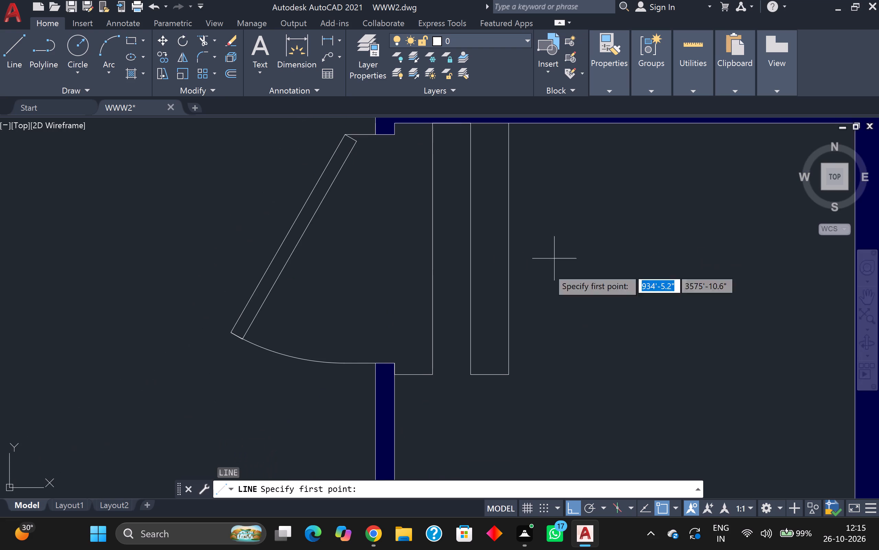
scroll(525, 369, up, 2)
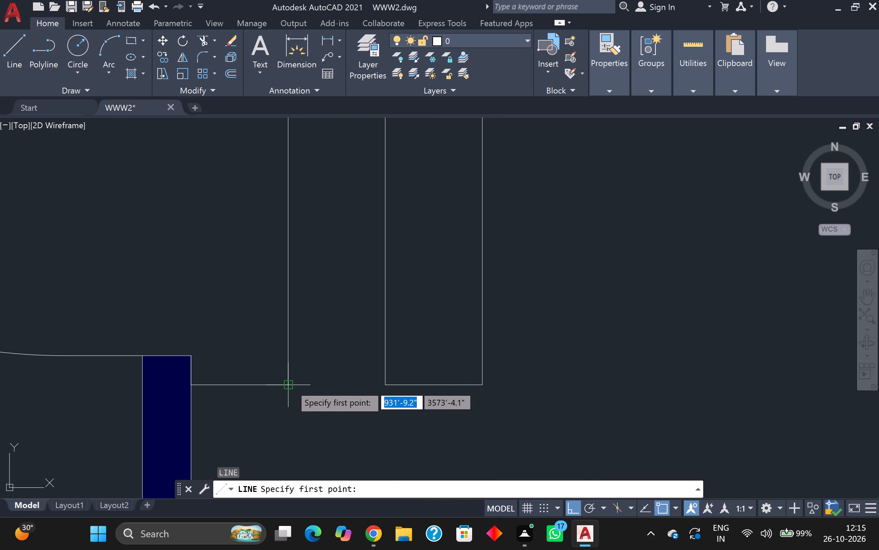
click(289, 385)
click(383, 388)
key(Escape)
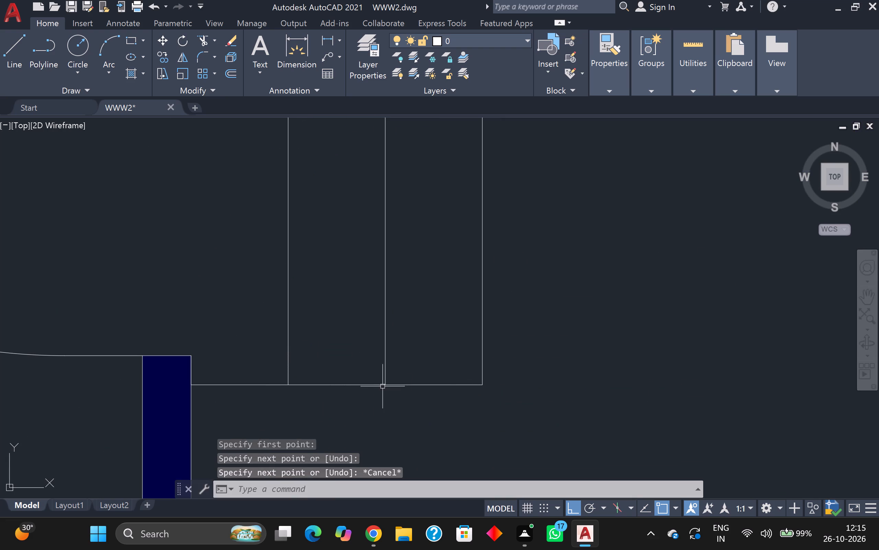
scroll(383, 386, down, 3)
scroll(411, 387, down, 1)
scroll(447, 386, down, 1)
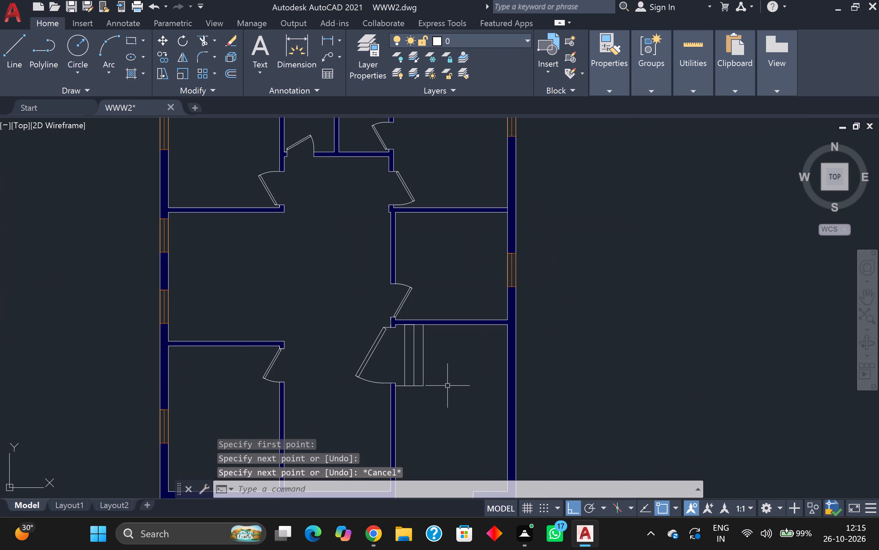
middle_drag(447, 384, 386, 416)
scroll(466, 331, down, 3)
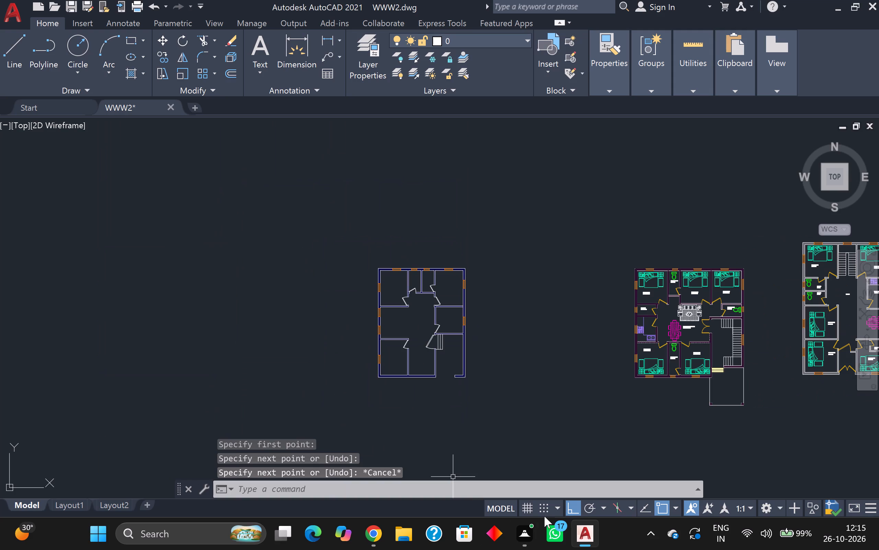
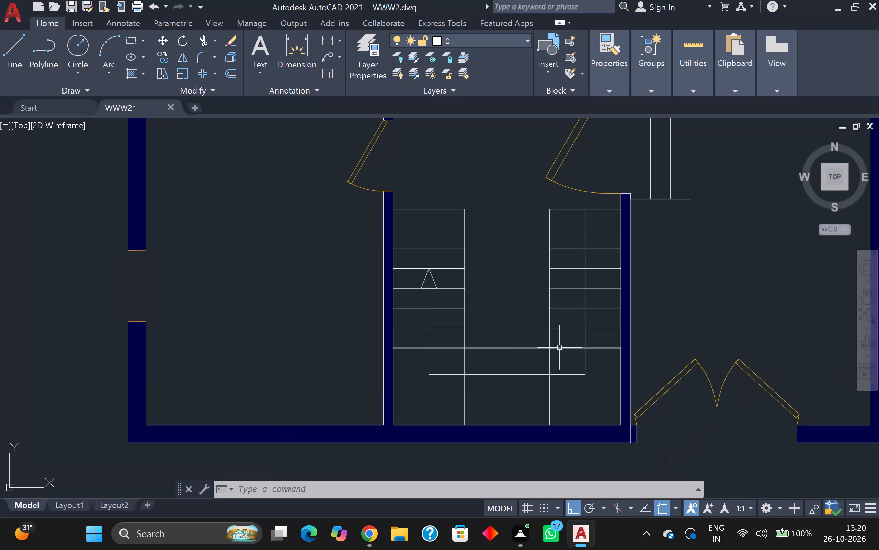
Examine the U-shaped staircase and its landing between the two southern interior walls.
scroll(518, 368, up, 3)
scroll(501, 366, down, 3)
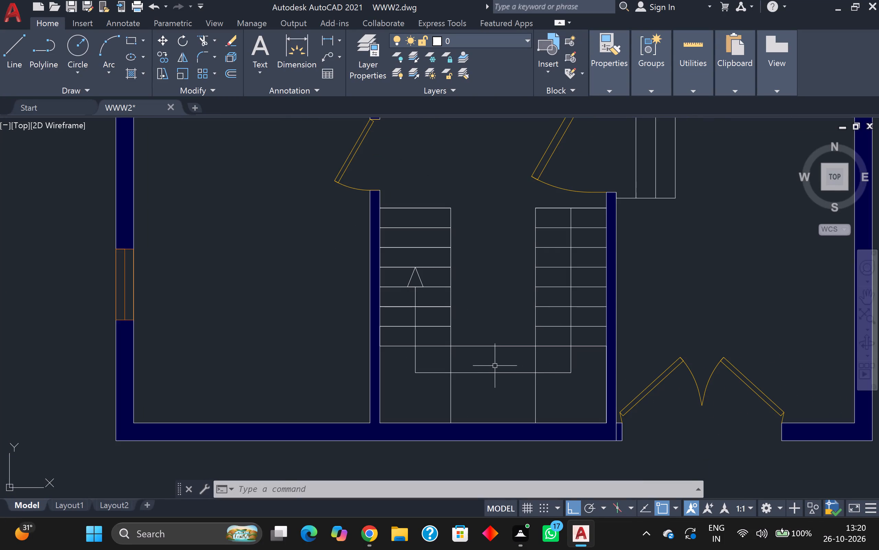
middle_drag(487, 368, 530, 330)
scroll(499, 344, up, 4)
scroll(499, 341, down, 3)
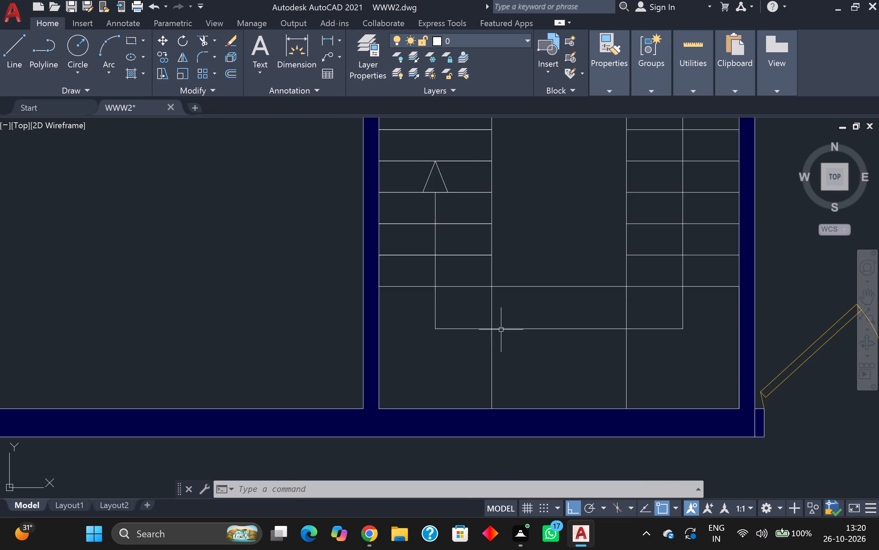
scroll(501, 328, down, 2)
scroll(504, 319, up, 2)
scroll(504, 318, down, 6)
scroll(504, 318, up, 6)
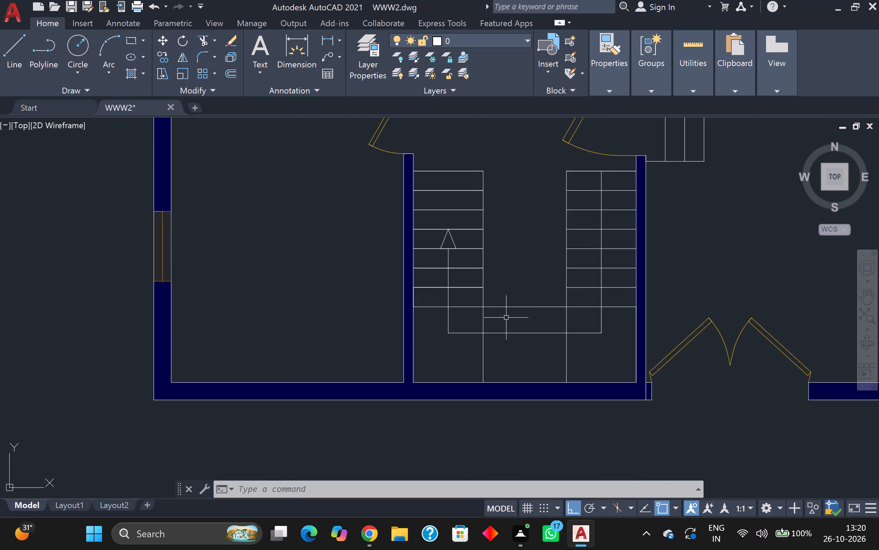
scroll(506, 318, up, 4)
scroll(506, 318, down, 7)
scroll(506, 318, up, 5)
scroll(495, 315, down, 2)
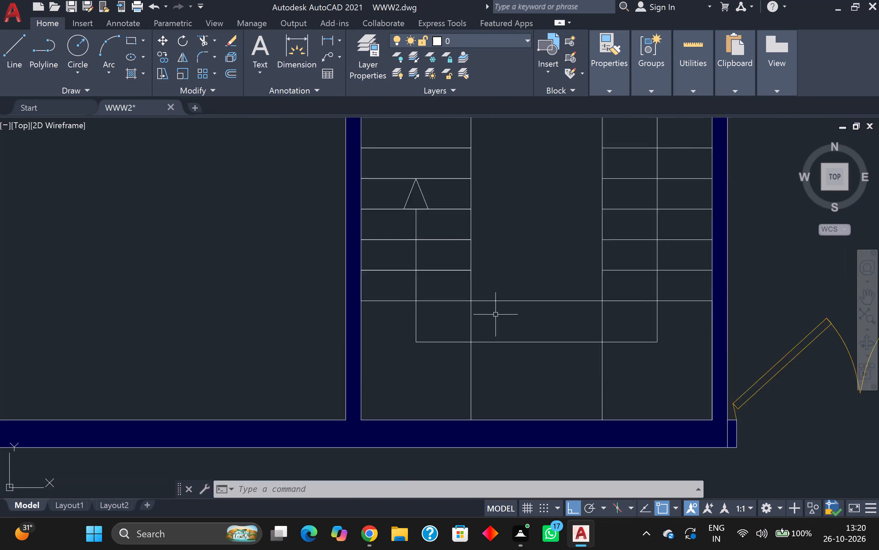
scroll(495, 315, down, 1)
middle_click(521, 250)
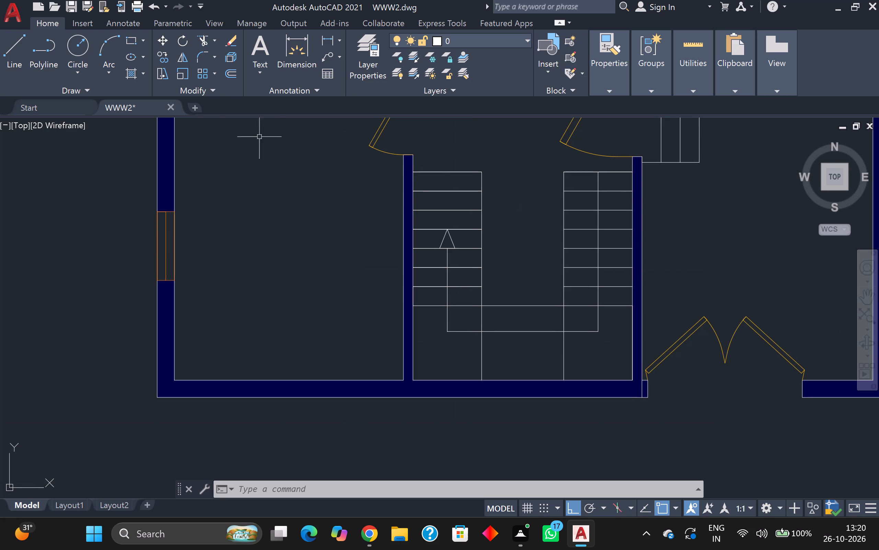
Trim away all the tread lines of the staircase's west flight on both sides of the direction arrow.
click(204, 38)
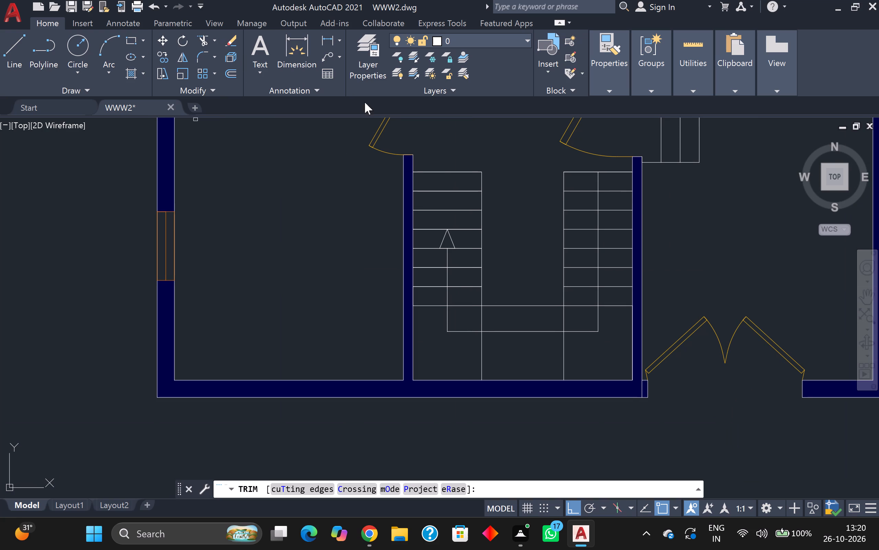
click(453, 162)
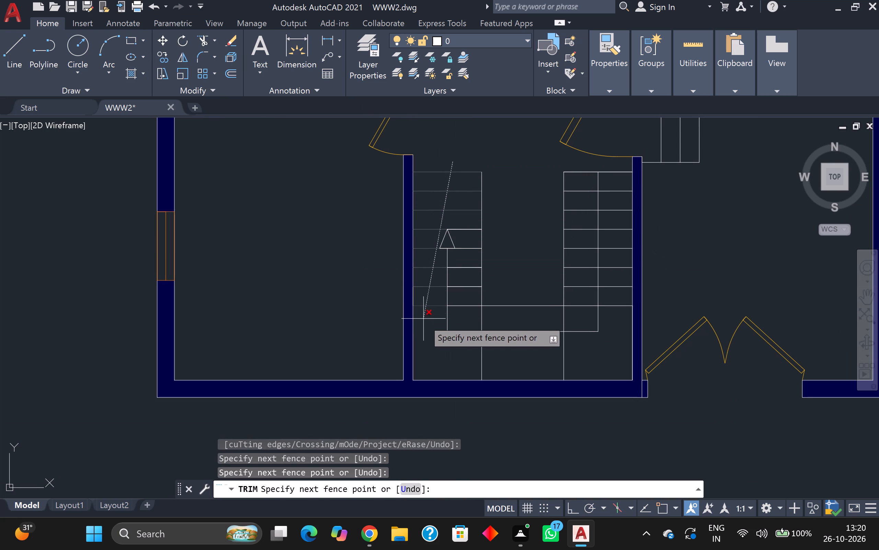
drag(424, 323, 424, 327)
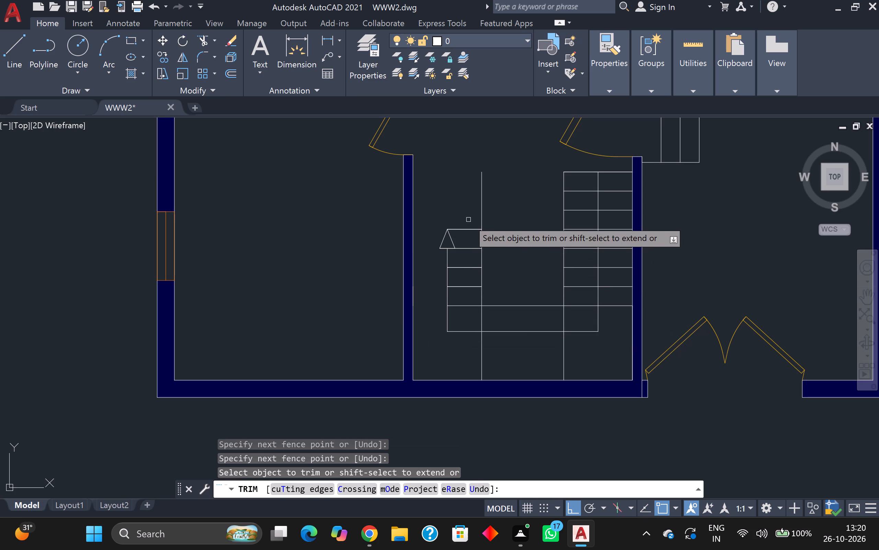
click(468, 220)
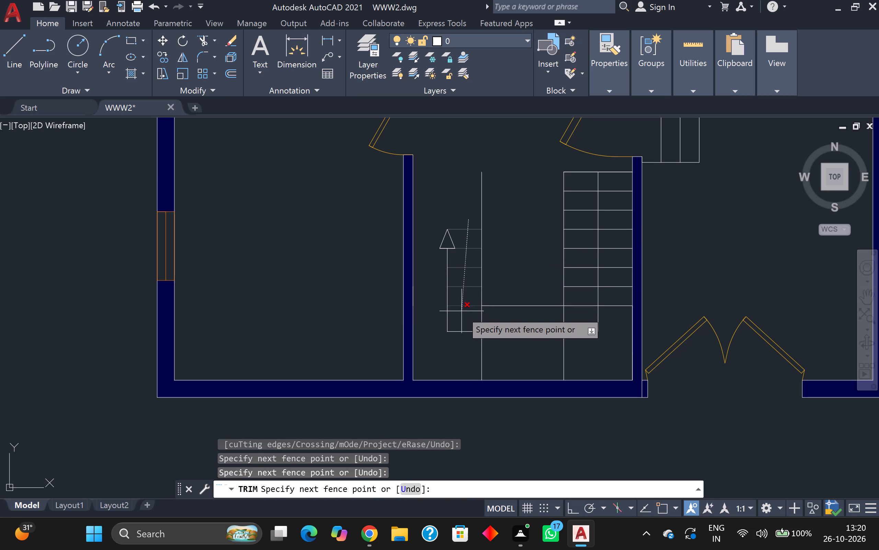
click(461, 311)
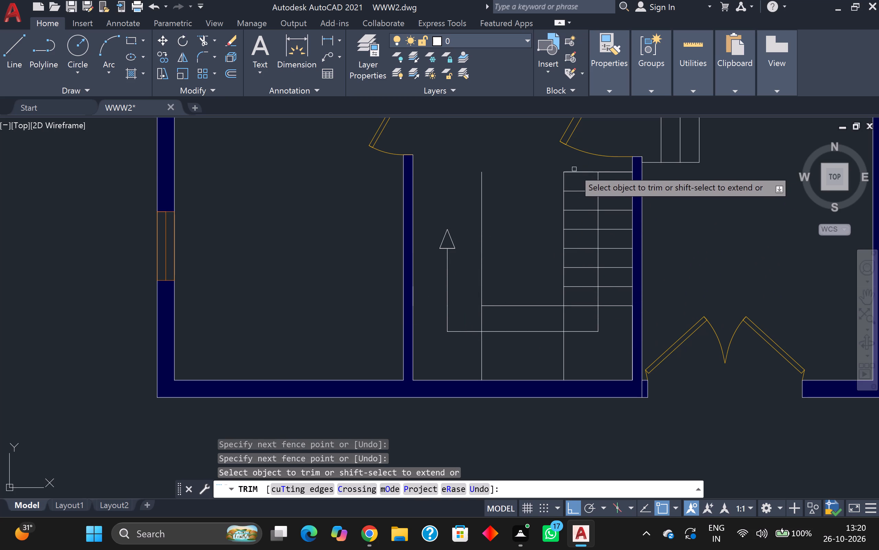
Trim the east flight's tread lines and landing edge between the flight's inner line and the direction line.
click(578, 171)
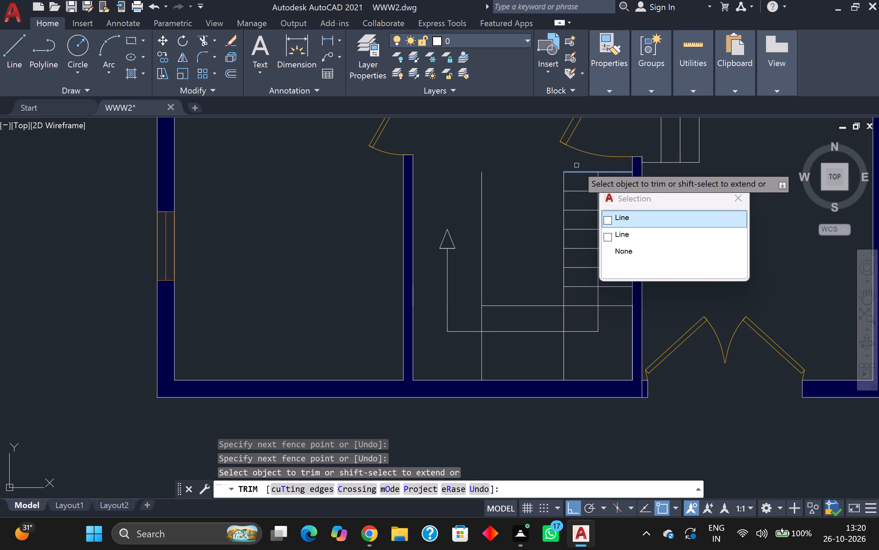
drag(583, 164, 574, 264)
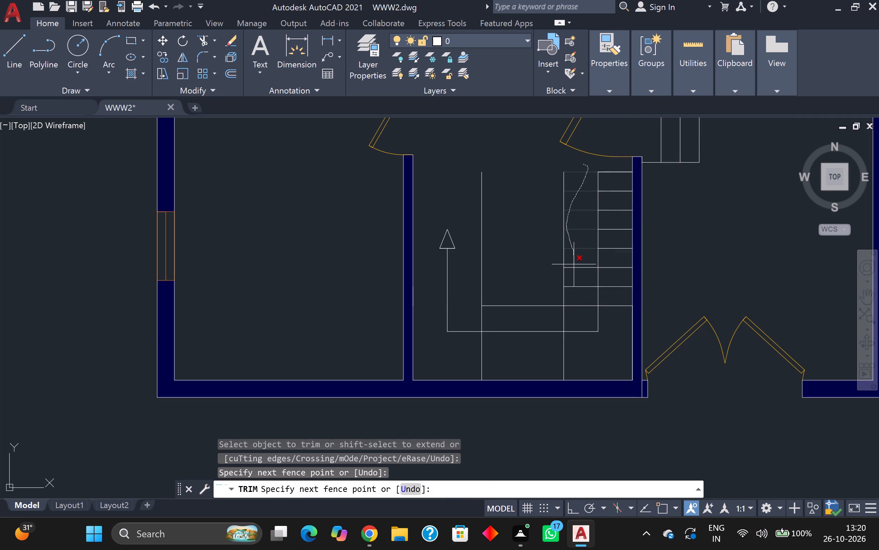
drag(574, 264, 574, 291)
drag(574, 291, 574, 296)
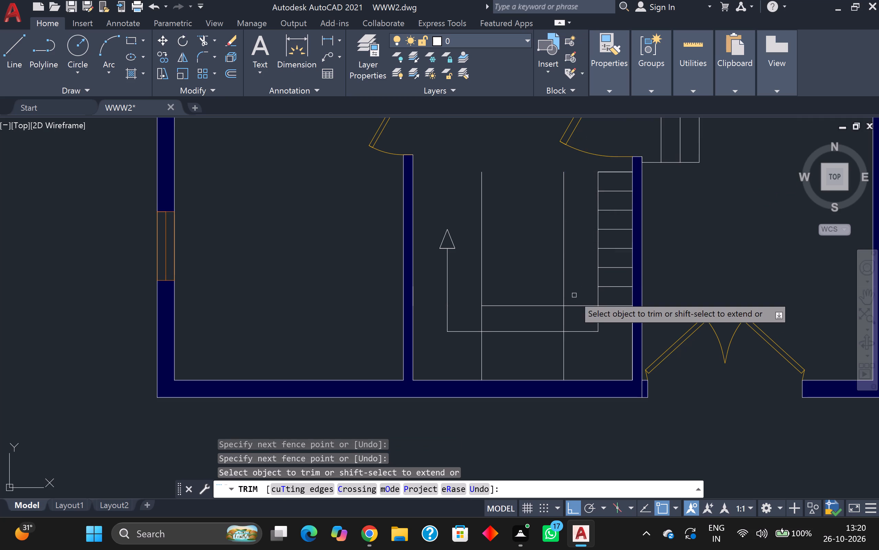
click(574, 295)
click(571, 310)
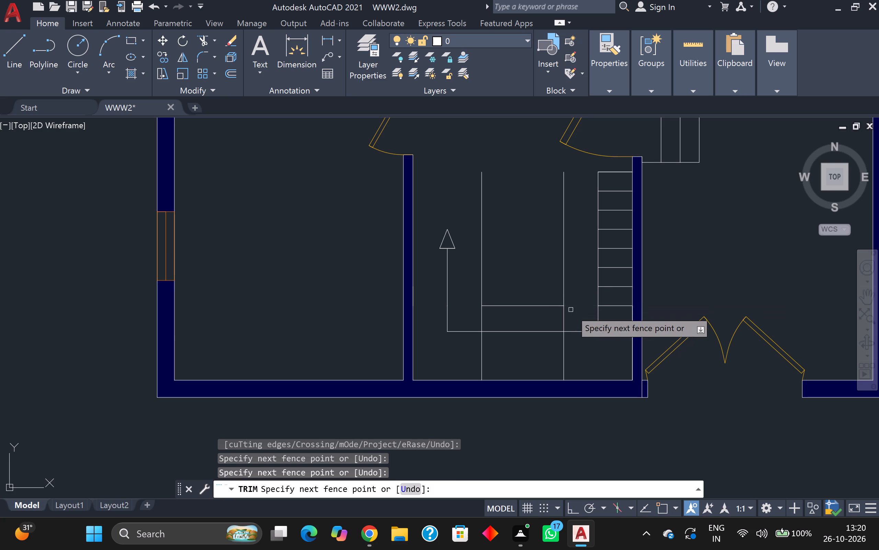
Trim away the direction arrow's shaft along the west flight and the east half of its arrowhead.
click(461, 221)
drag(446, 265, 449, 266)
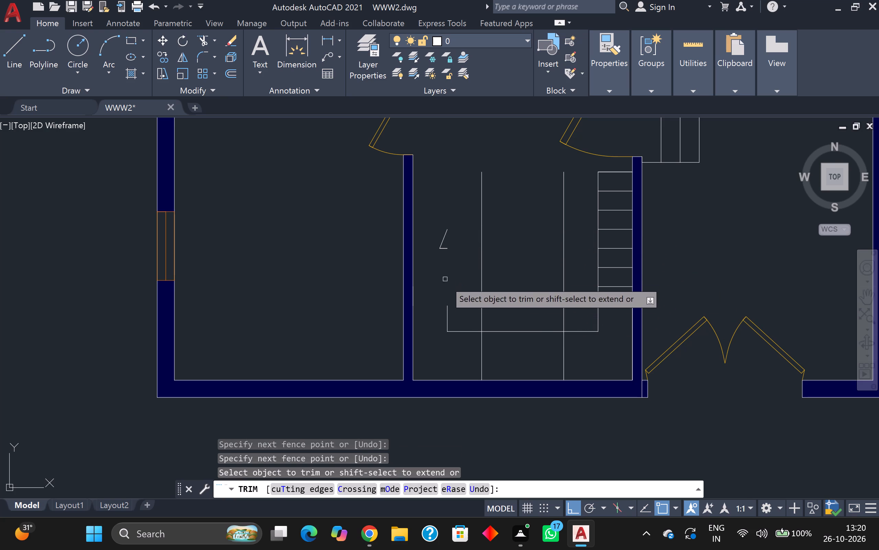
drag(445, 284, 444, 291)
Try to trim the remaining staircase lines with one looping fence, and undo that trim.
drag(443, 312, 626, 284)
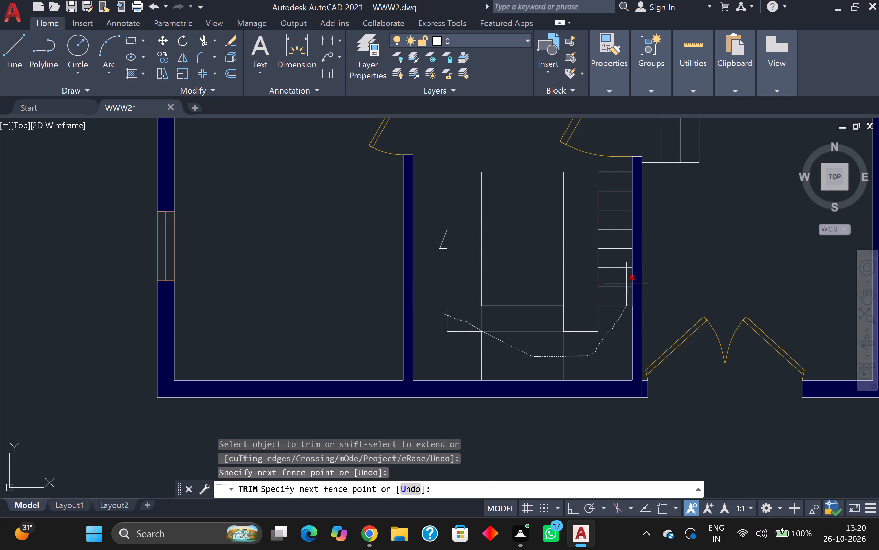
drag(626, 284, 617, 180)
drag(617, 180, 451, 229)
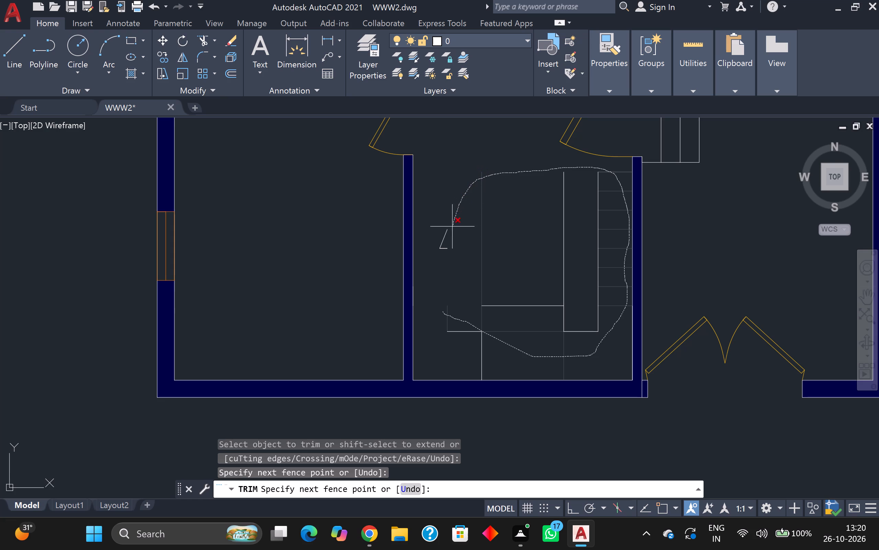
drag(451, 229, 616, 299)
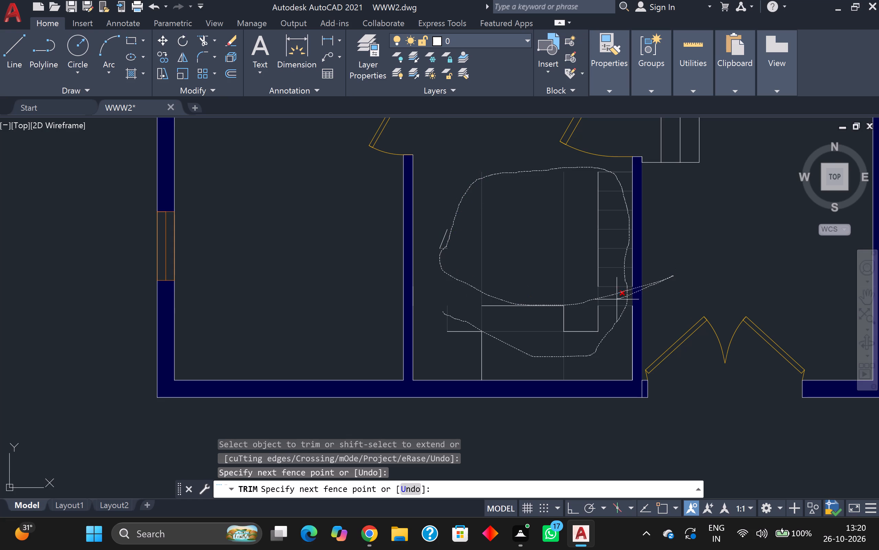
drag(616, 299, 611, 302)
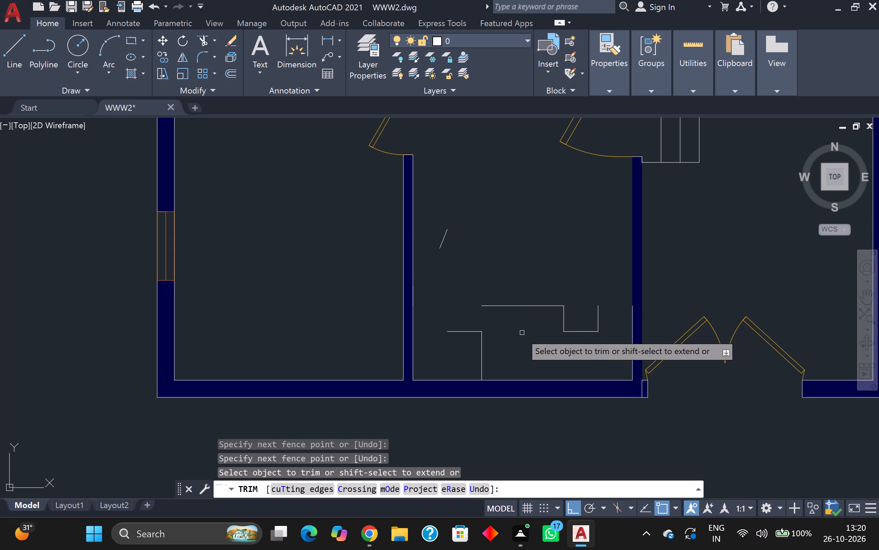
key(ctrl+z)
Trim the east flight's remaining treads and inner side line, plus the landing edge between the two flights.
click(613, 179)
drag(615, 175, 619, 175)
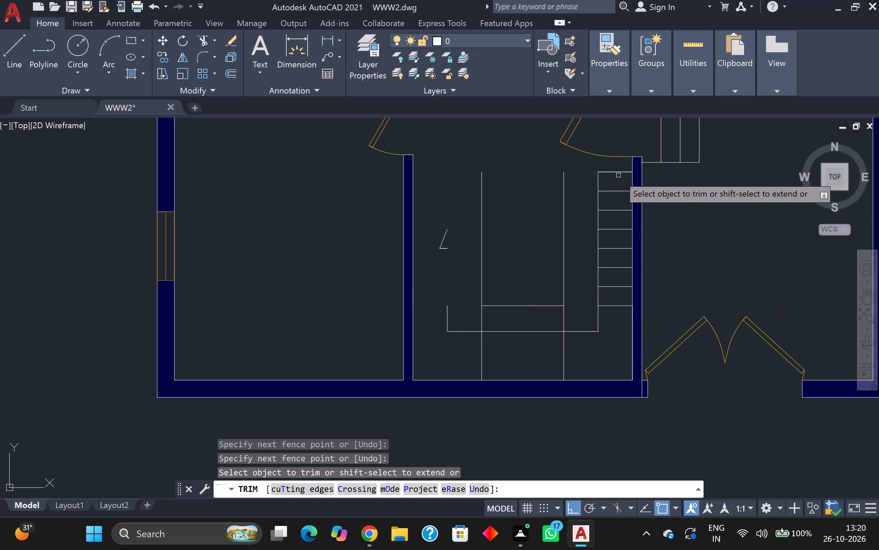
drag(619, 175, 618, 167)
drag(615, 165, 533, 325)
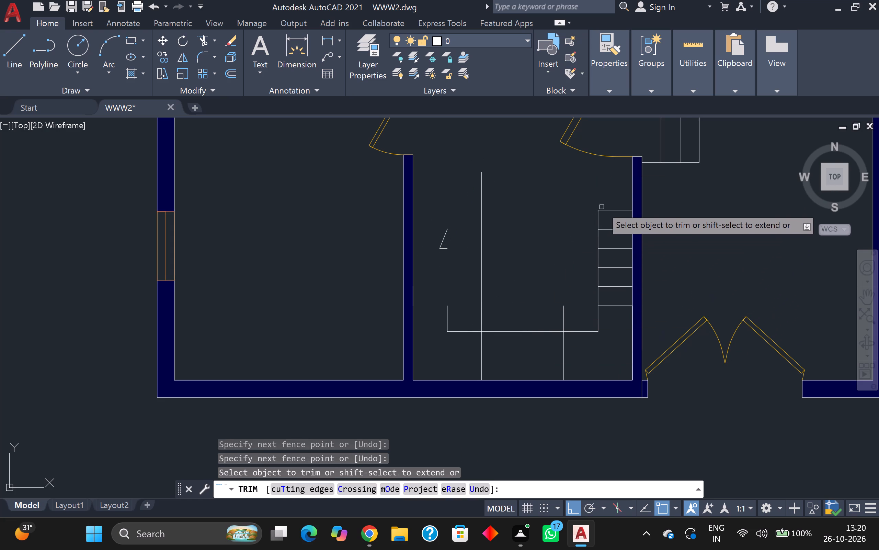
drag(615, 194, 618, 196)
drag(579, 304, 578, 315)
drag(615, 231, 617, 242)
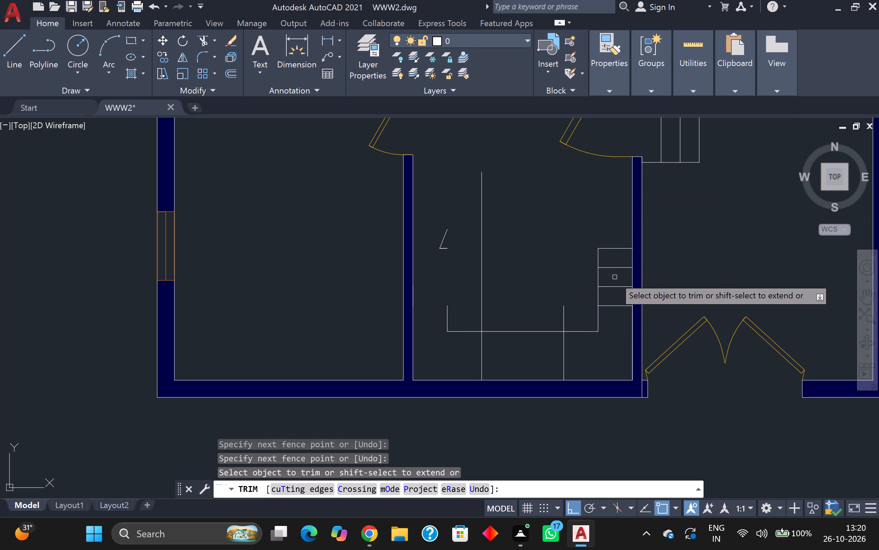
drag(603, 334, 603, 243)
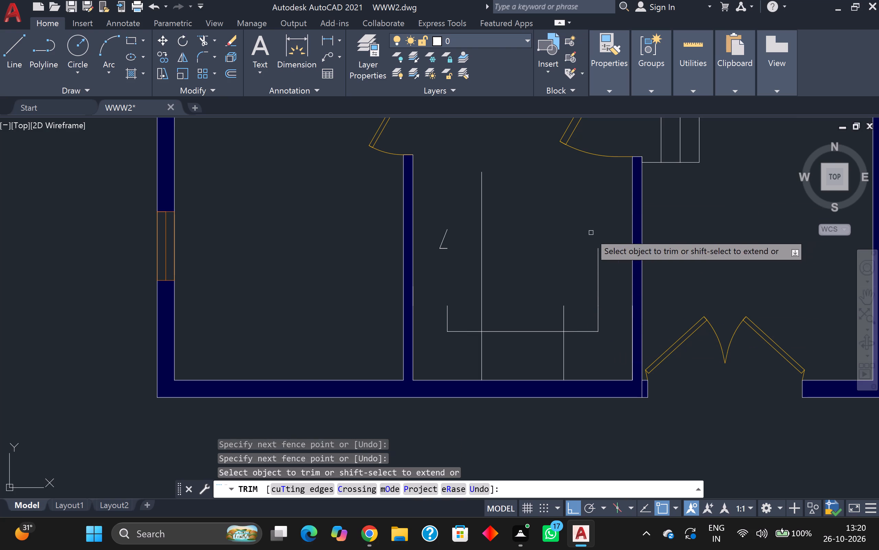
Trim away the west flight's inner side line, the adjoining direction line across the landing, and the arrowhead remnants.
drag(513, 192, 502, 195)
drag(477, 200, 448, 229)
drag(435, 273, 441, 288)
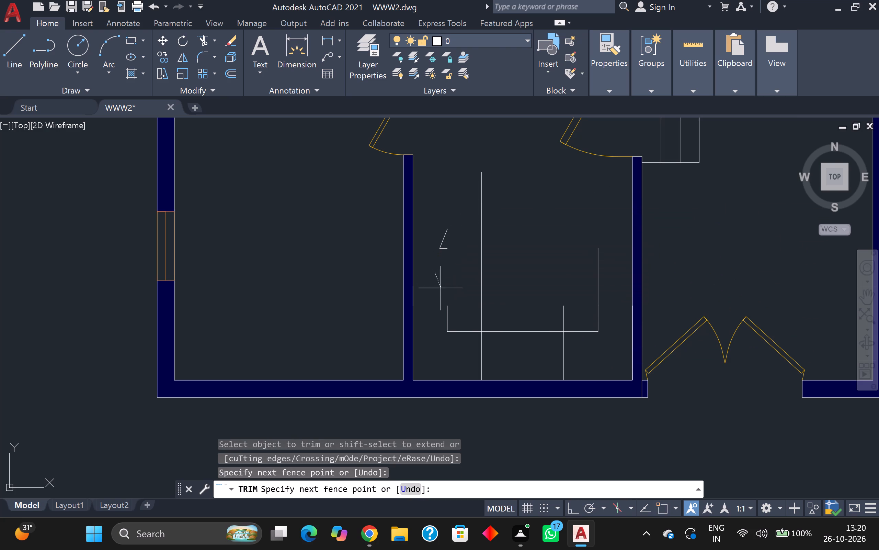
drag(441, 288, 482, 232)
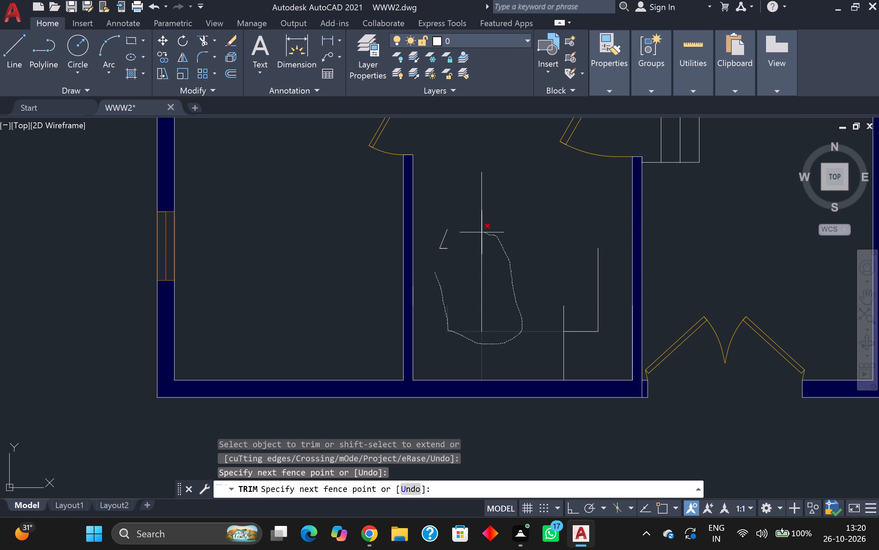
drag(482, 232, 464, 226)
click(449, 236)
drag(430, 258, 430, 262)
click(442, 255)
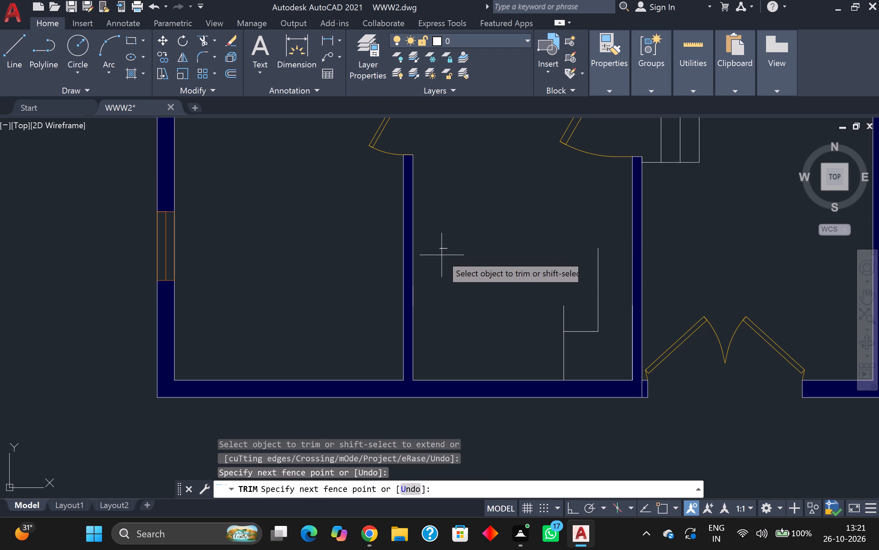
click(442, 252)
click(444, 244)
drag(443, 246, 431, 301)
drag(445, 292, 439, 297)
click(446, 257)
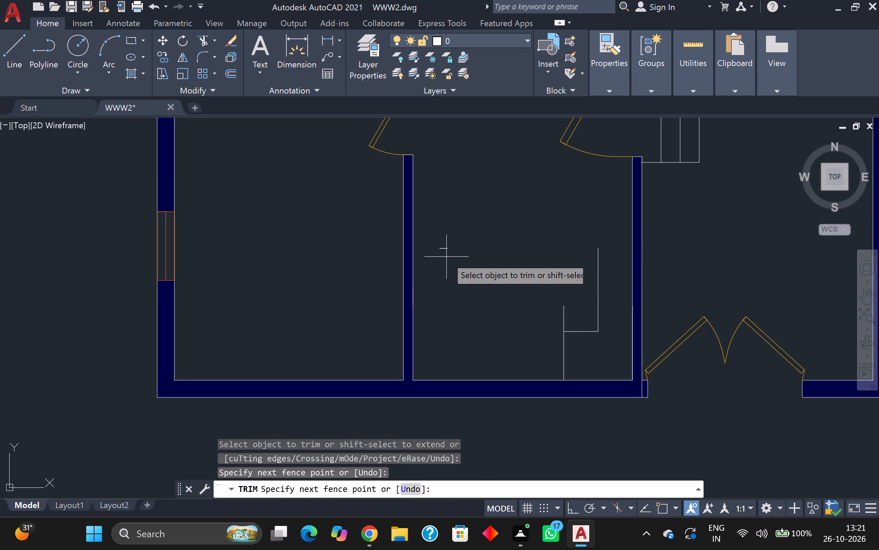
click(446, 232)
Trim away the last landing and direction line pieces near the east flight, leaving the stairwell empty, and end the trim.
drag(545, 290, 549, 295)
drag(578, 337, 579, 340)
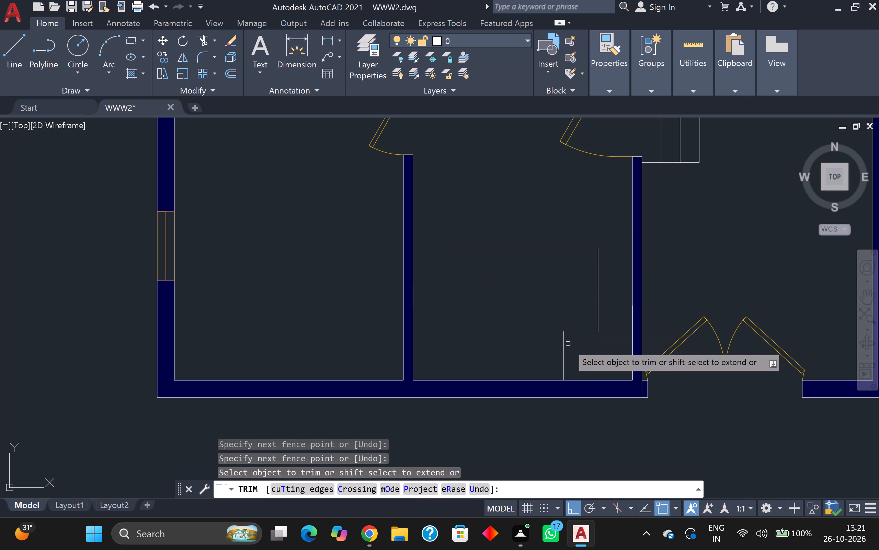
click(560, 344)
drag(577, 345, 580, 345)
click(586, 339)
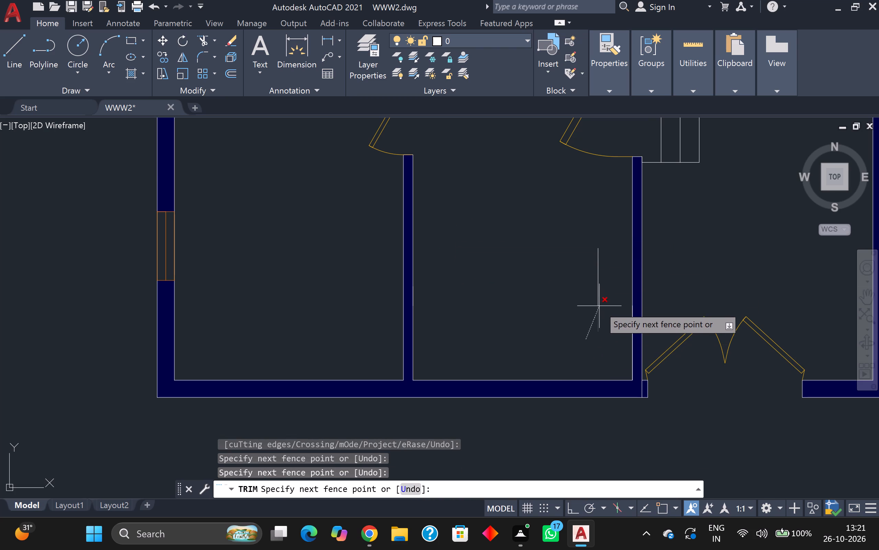
click(600, 265)
click(603, 289)
click(586, 329)
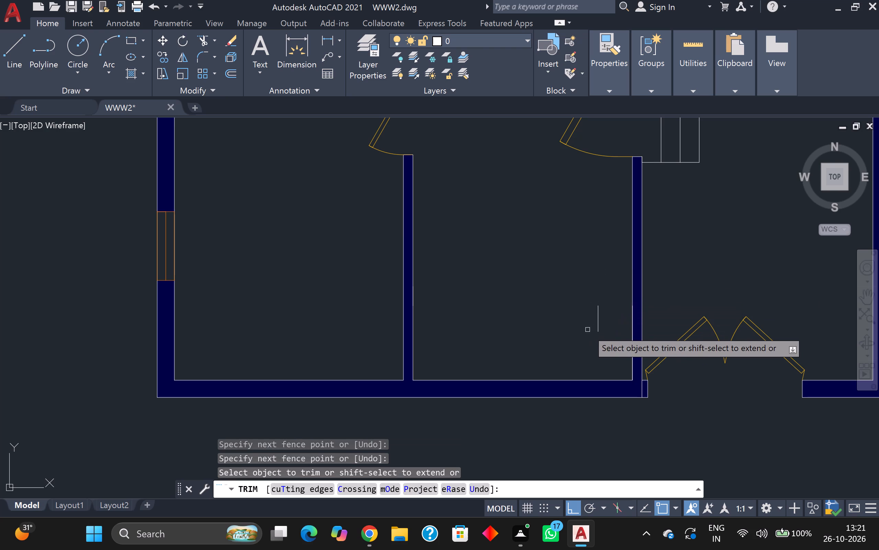
click(588, 330)
click(605, 313)
scroll(586, 311, down, 3)
middle_drag(575, 302, 577, 301)
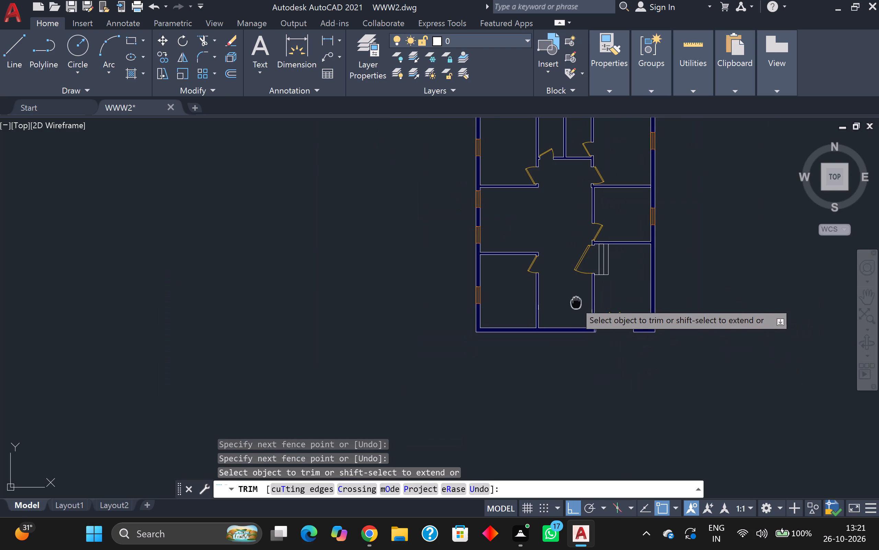
middle_drag(577, 301, 589, 333)
scroll(587, 319, up, 2)
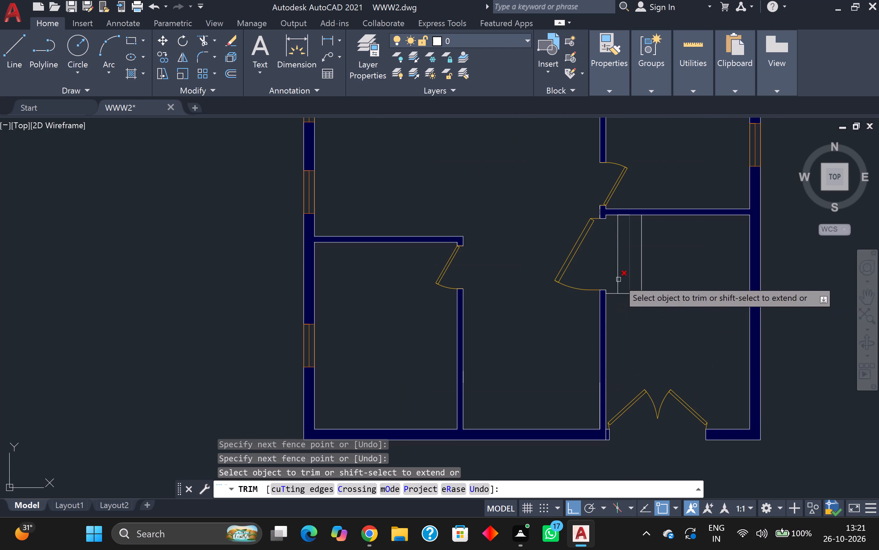
key(Escape)
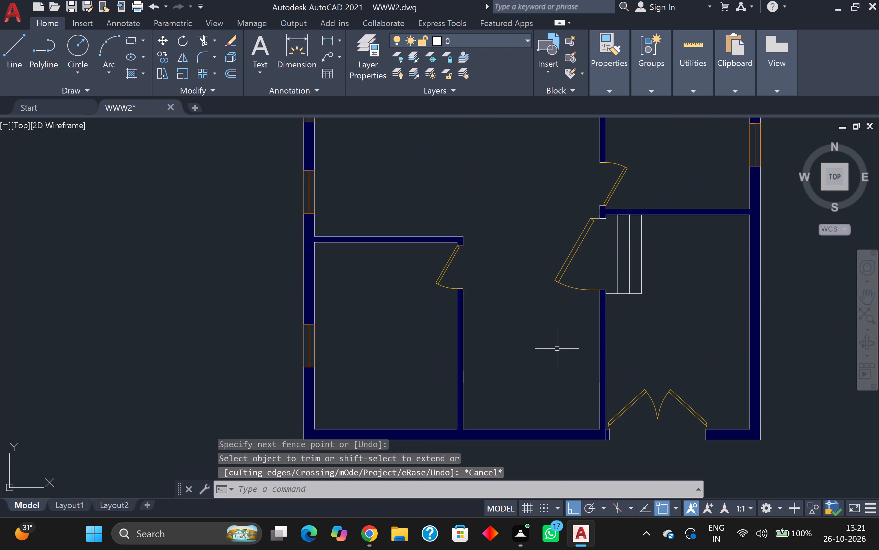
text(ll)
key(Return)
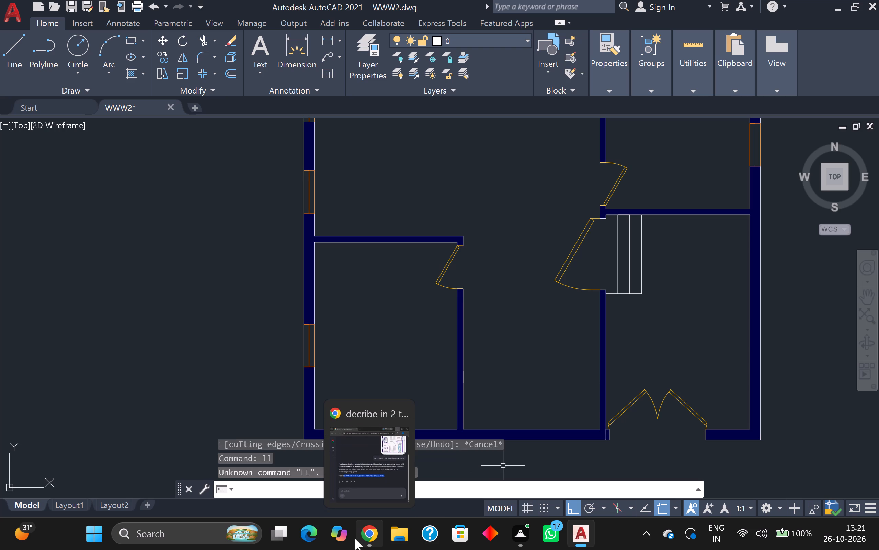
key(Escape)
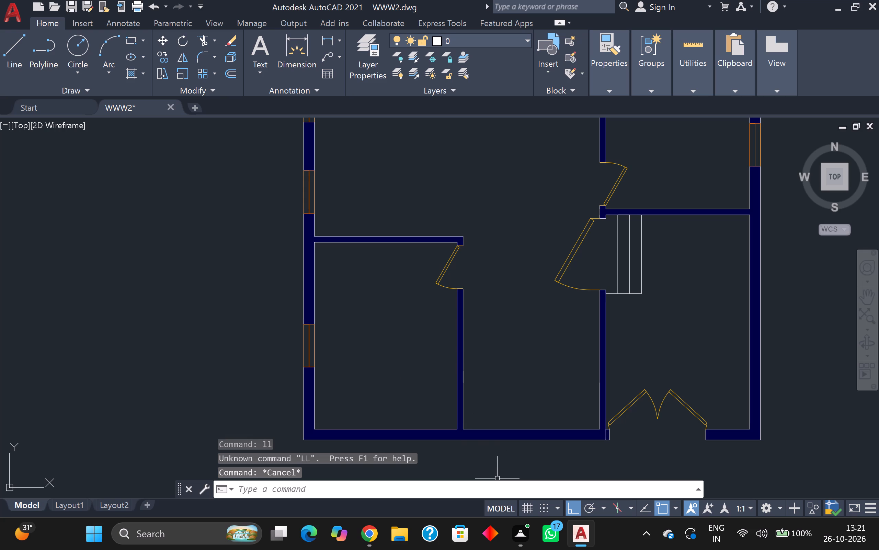
Draw a line 3'3" north along the empty stairwell's west wall from its southwest inner corner, continuing horizontally east across the stairwell.
key(l)
key(Return)
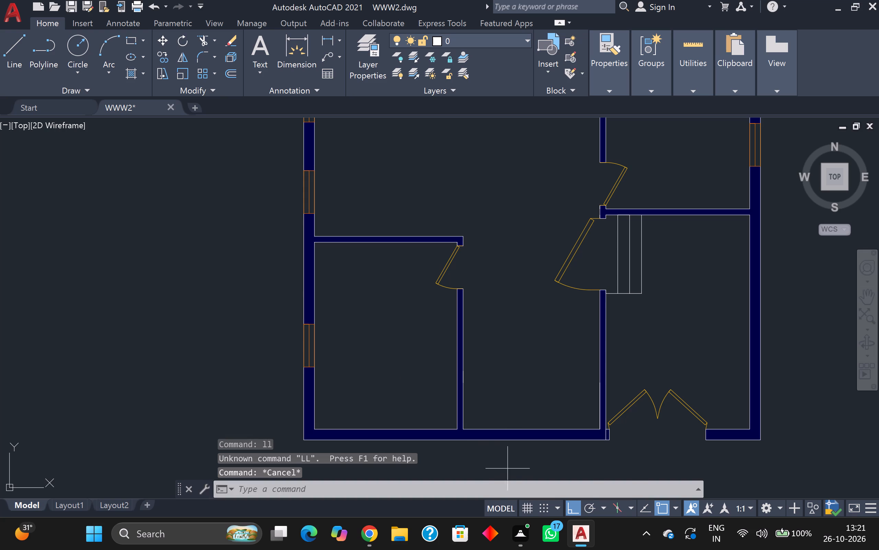
click(464, 432)
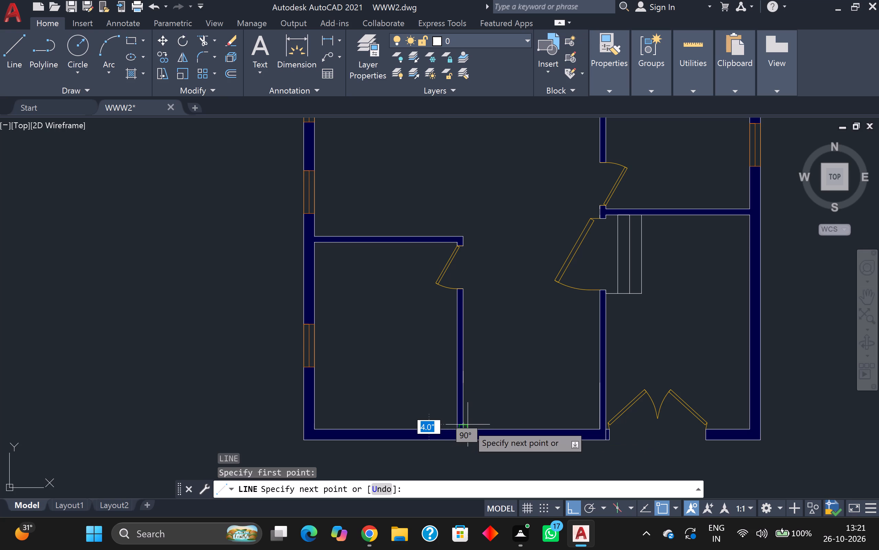
key(3)
key(apostrophe)
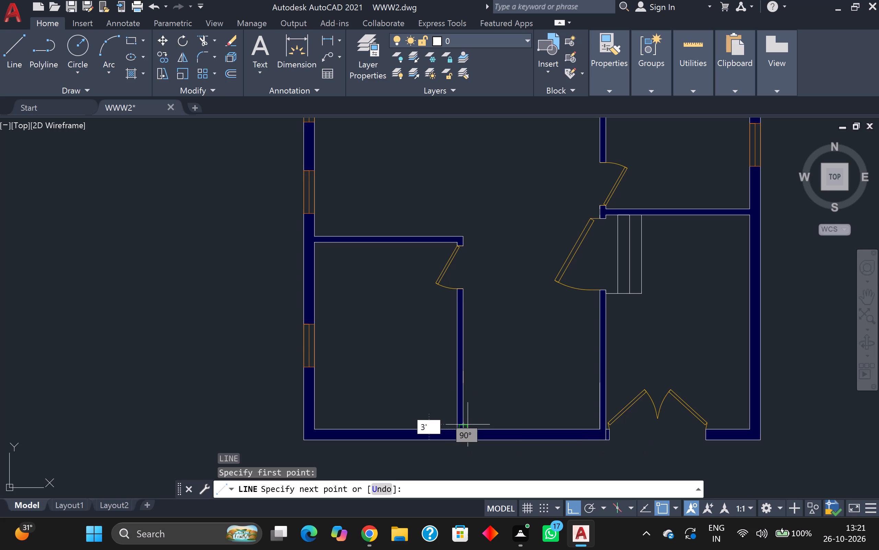
key(3)
key(Return)
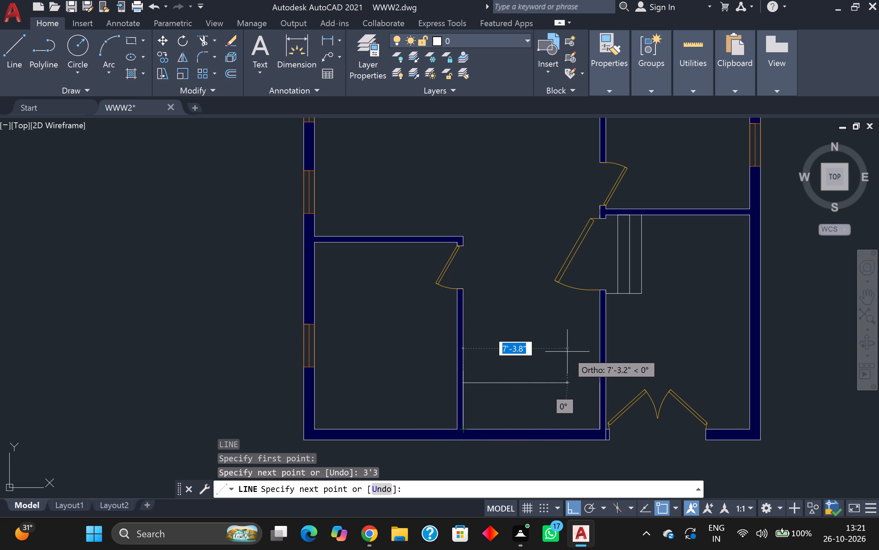
scroll(571, 336, up, 1)
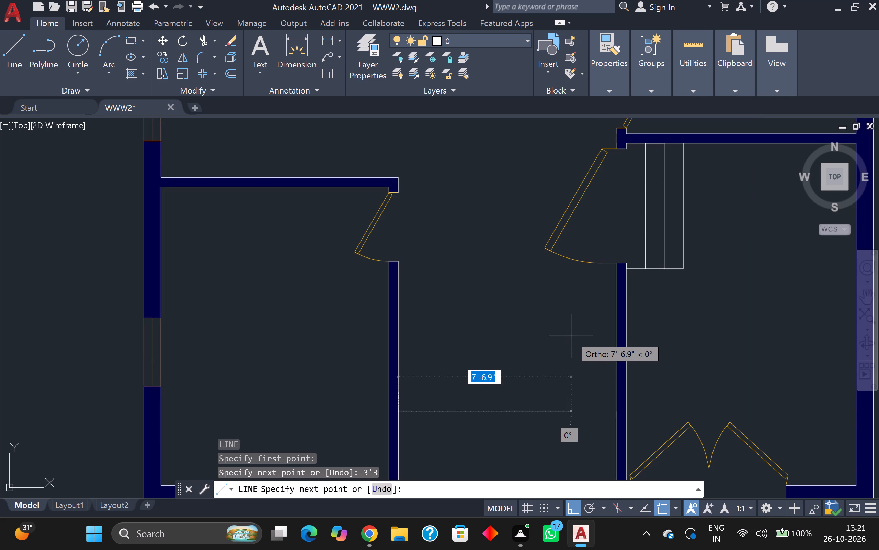
scroll(571, 336, up, 1)
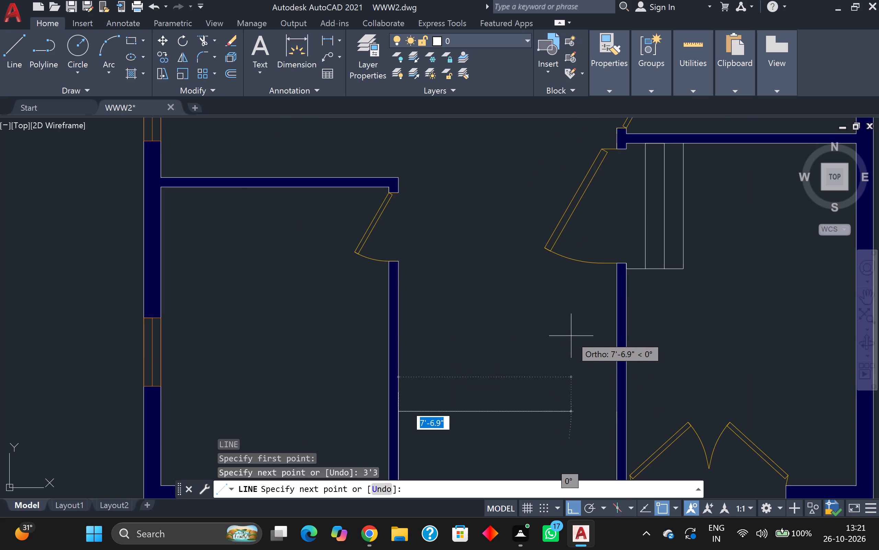
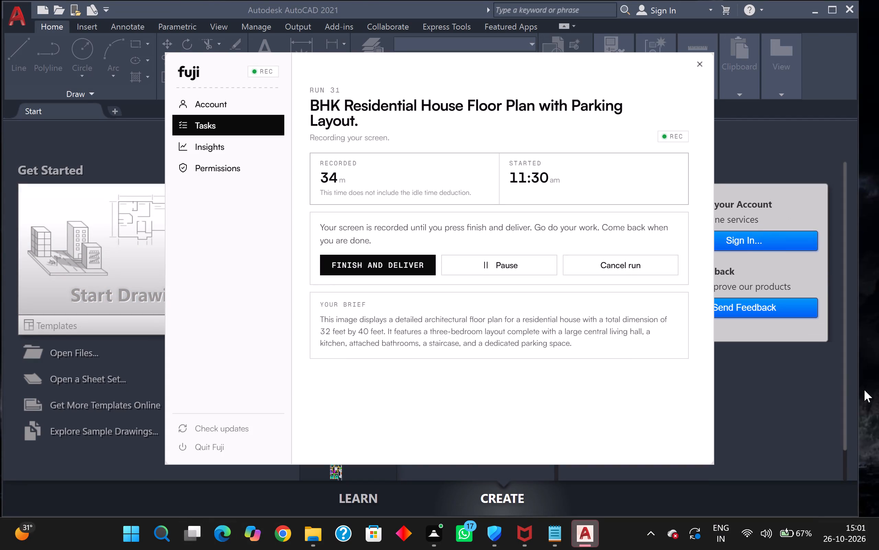
Open the recent drawing WWW2.
click(771, 373)
double_click(374, 207)
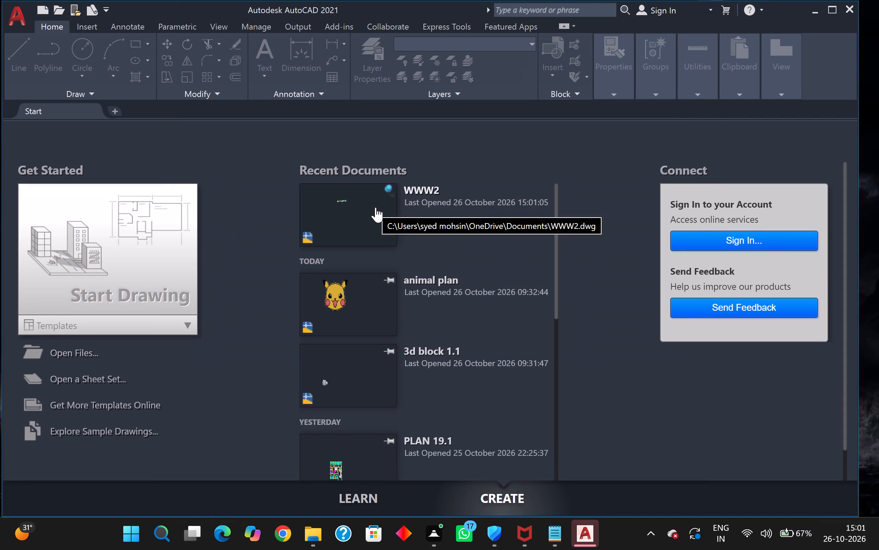
Look over the rows of existing floor plans for clear space west of the upper row's first plan.
scroll(376, 211, down, 1)
middle_drag(377, 177, 373, 230)
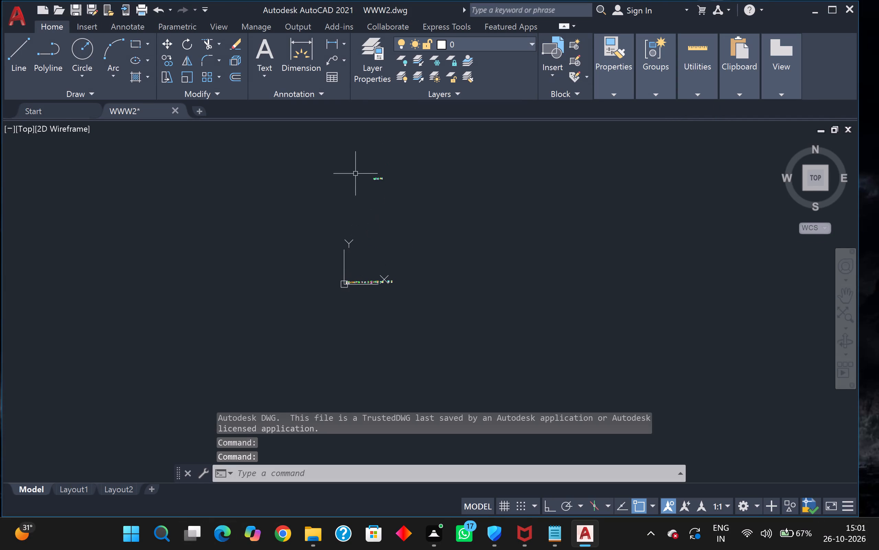
scroll(377, 196, up, 1)
scroll(370, 156, up, 3)
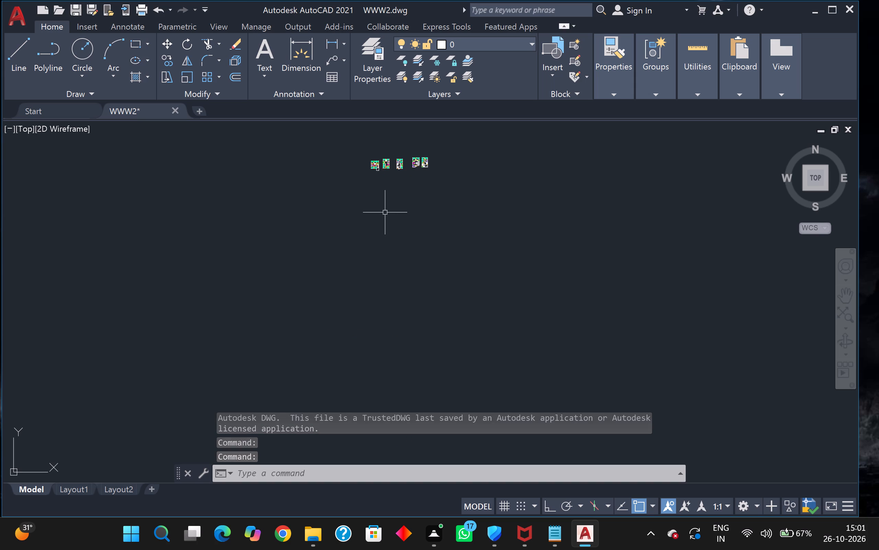
scroll(383, 211, up, 1)
middle_drag(383, 211, 444, 299)
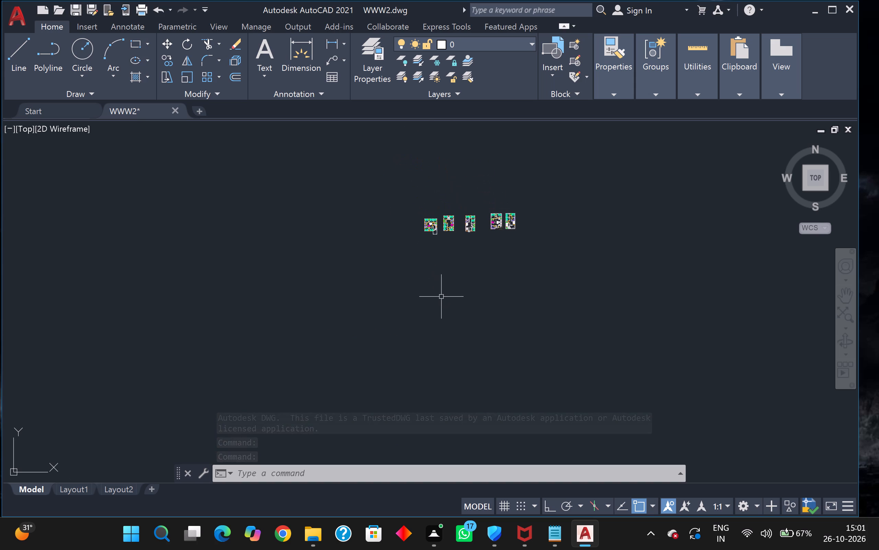
scroll(440, 243, down, 5)
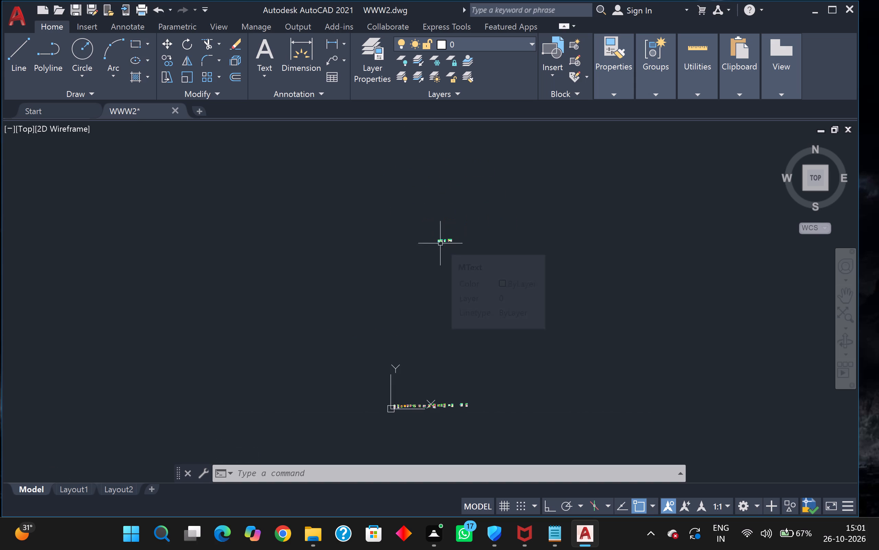
middle_drag(434, 313, 442, 320)
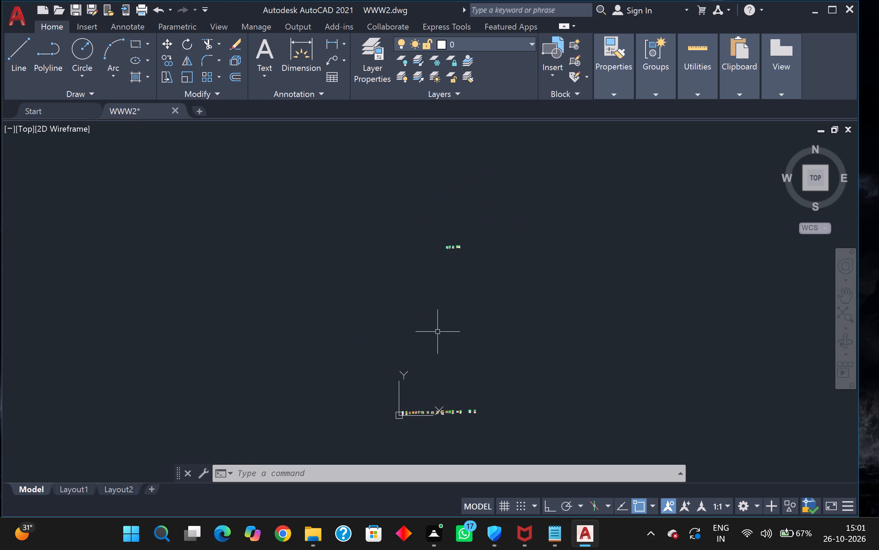
scroll(434, 364, down, 1)
scroll(440, 385, up, 7)
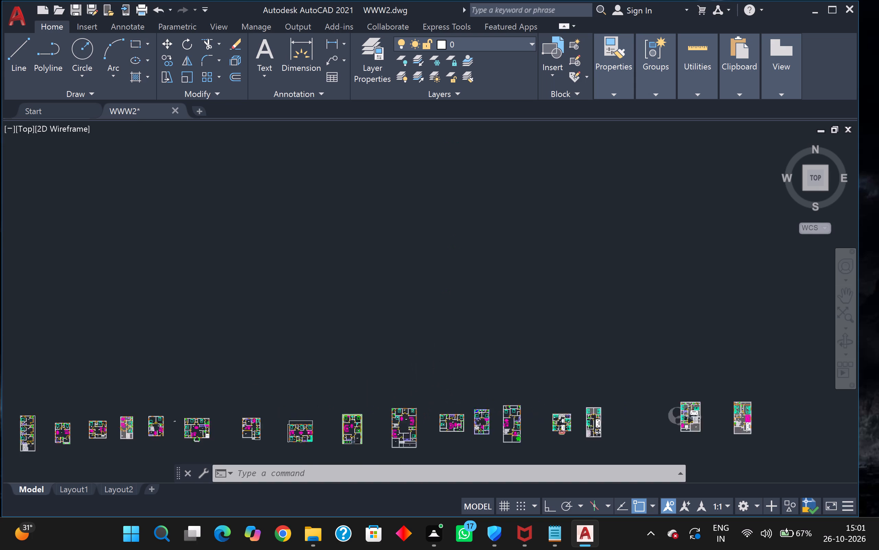
middle_drag(443, 402, 318, 238)
scroll(320, 238, down, 2)
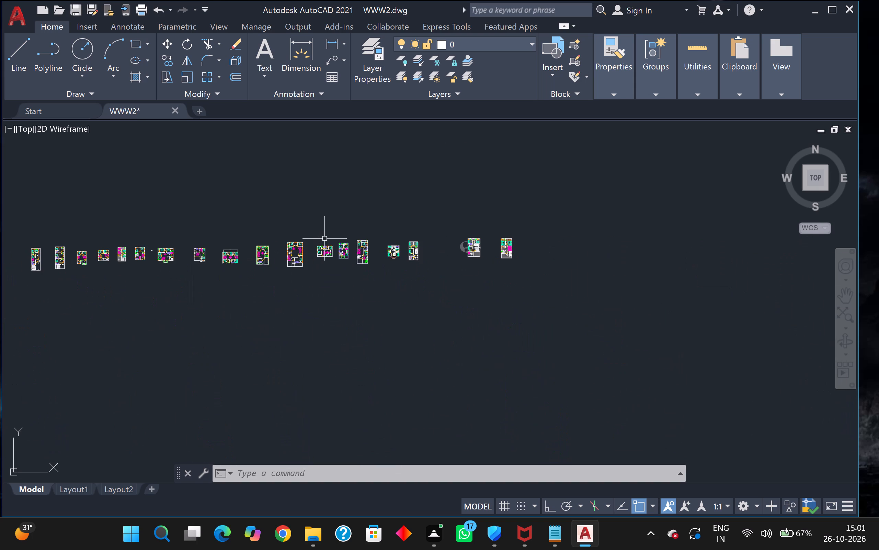
middle_drag(344, 244, 393, 271)
scroll(574, 275, up, 1)
middle_drag(574, 274, 636, 446)
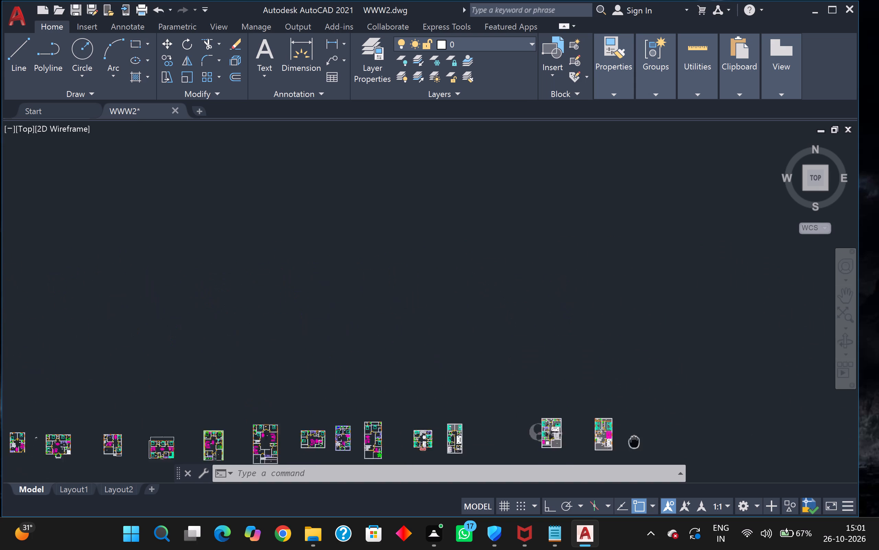
middle_drag(636, 446, 626, 442)
scroll(396, 267, down, 2)
scroll(388, 216, down, 3)
middle_drag(409, 200, 524, 383)
scroll(495, 279, up, 4)
middle_drag(490, 246, 533, 351)
scroll(473, 285, up, 3)
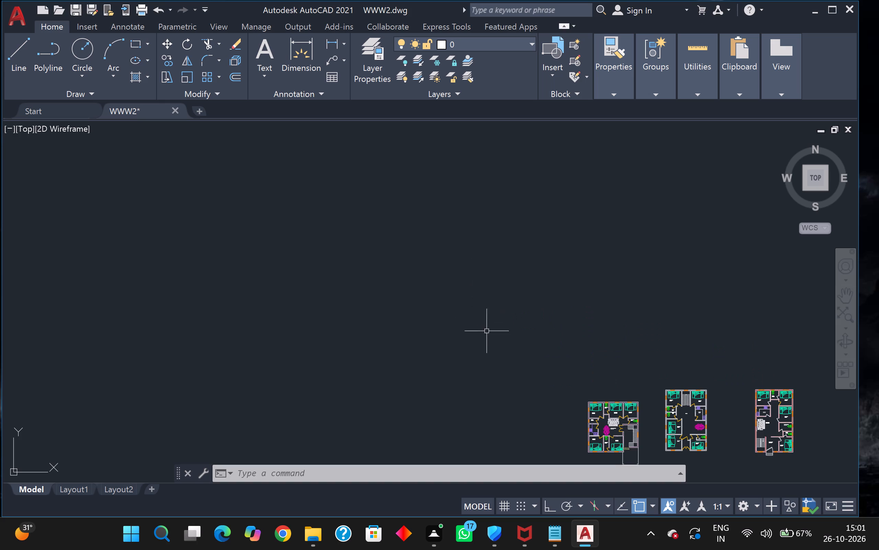
middle_drag(491, 332, 410, 166)
scroll(436, 180, down, 2)
scroll(445, 216, up, 2)
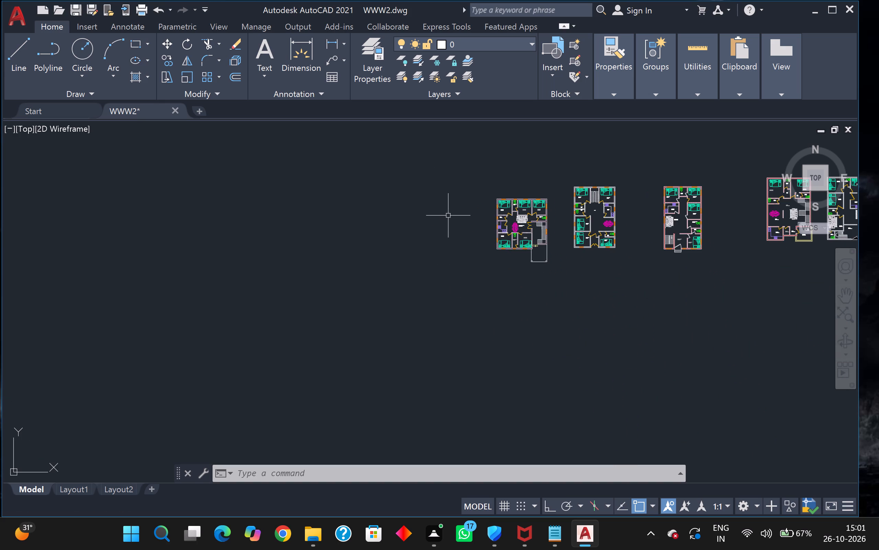
scroll(448, 216, up, 2)
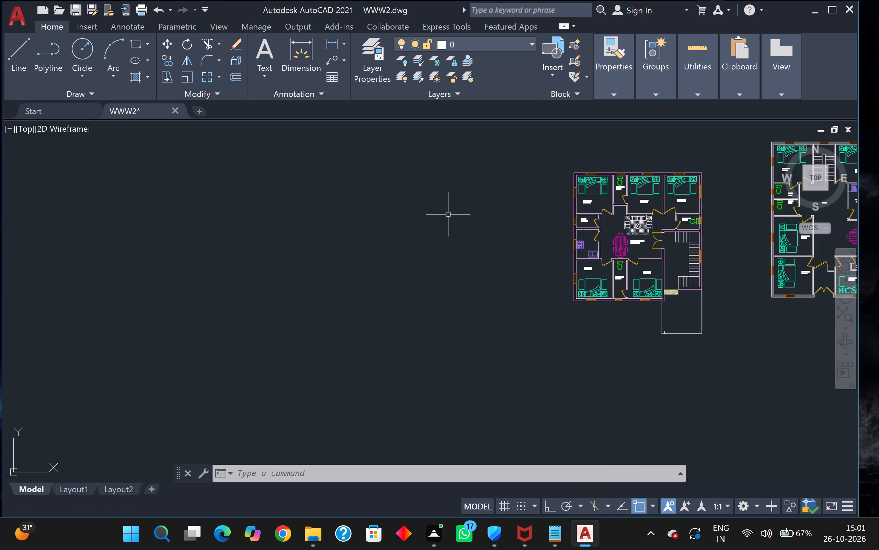
Draw a rectangle 32' long by 40' wide in the empty space west of the upper row's first plan.
text(rec)
key(Return)
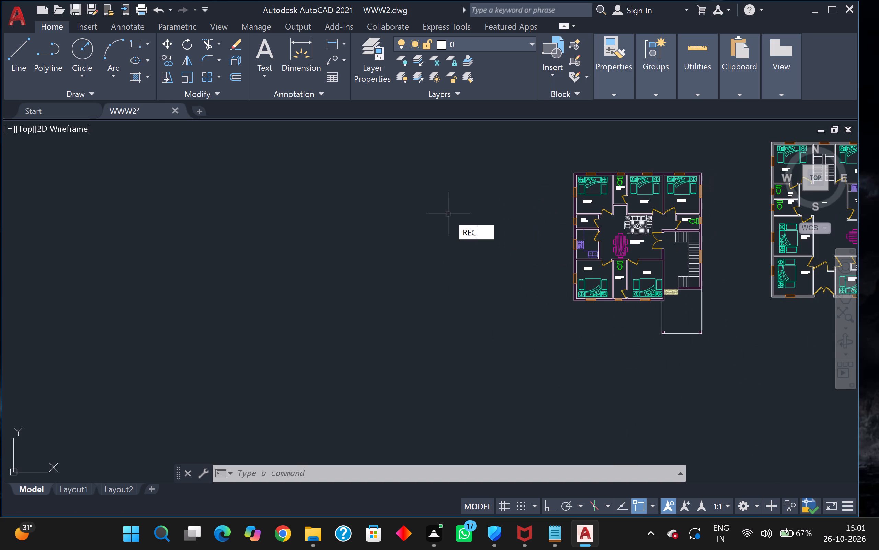
click(411, 200)
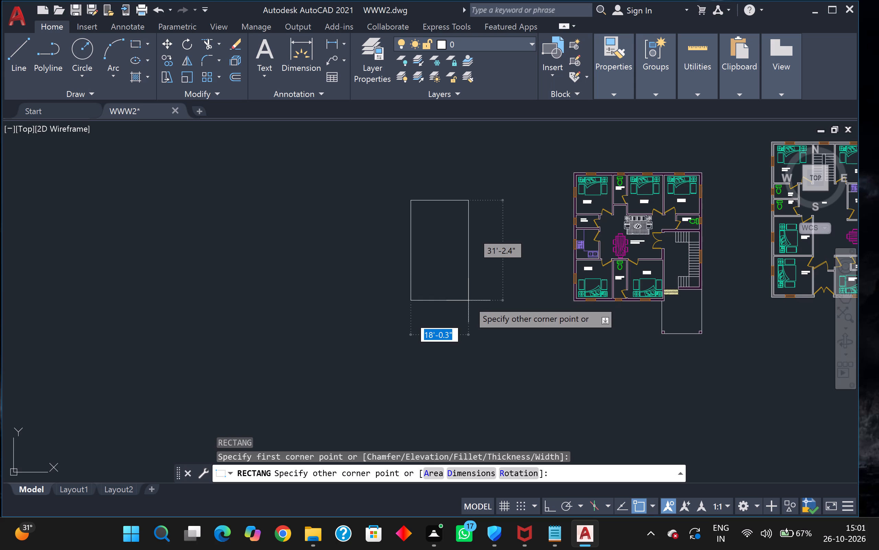
key(d)
key(Return)
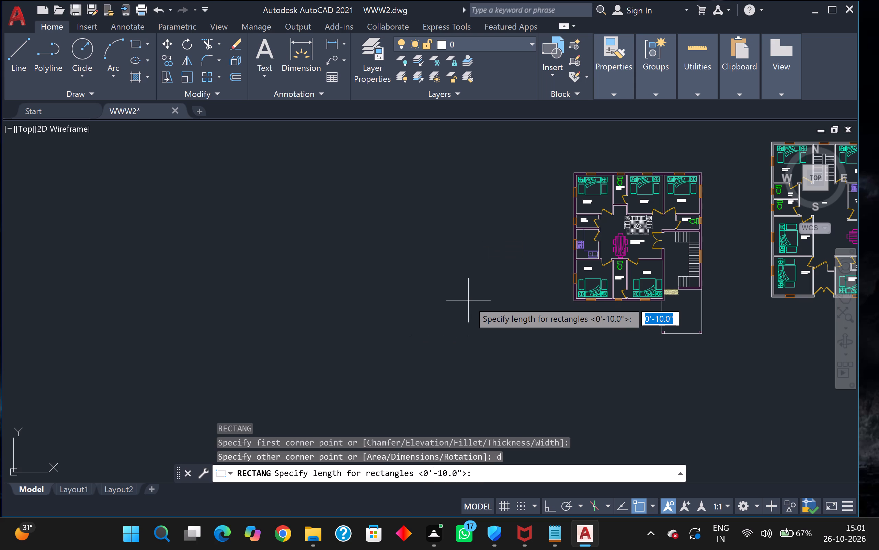
text(32)
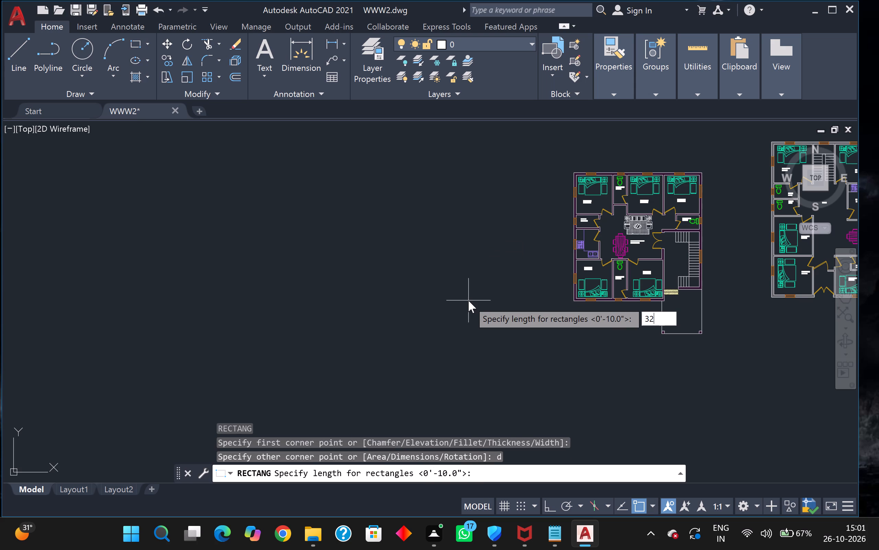
key(apostrophe)
key(Return)
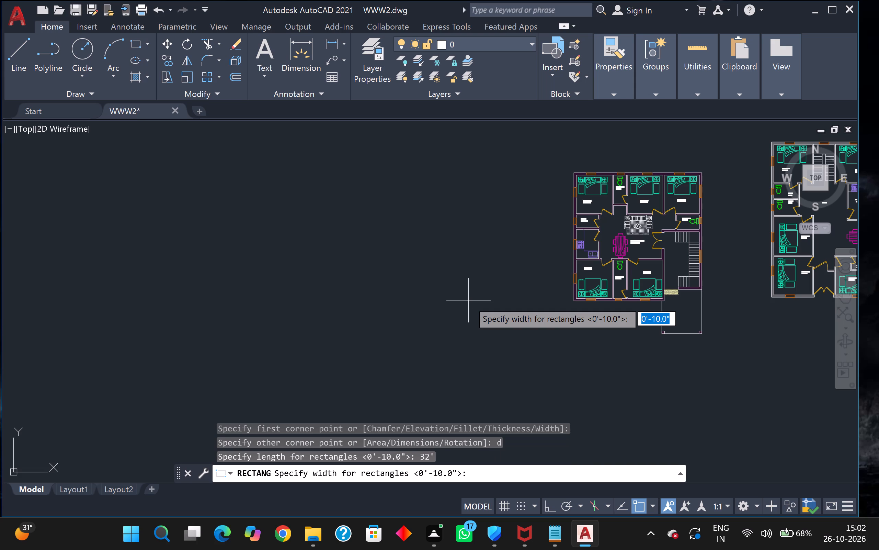
text(40)
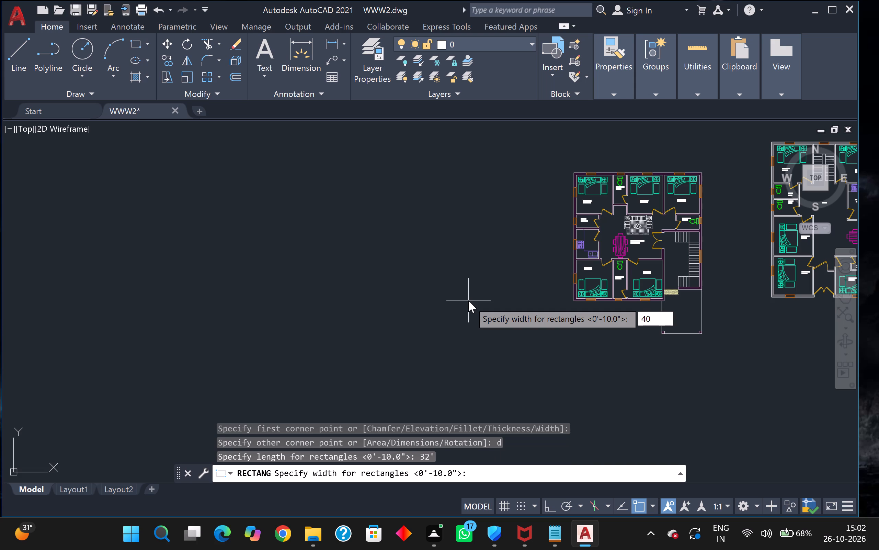
key(apostrophe)
key(Return)
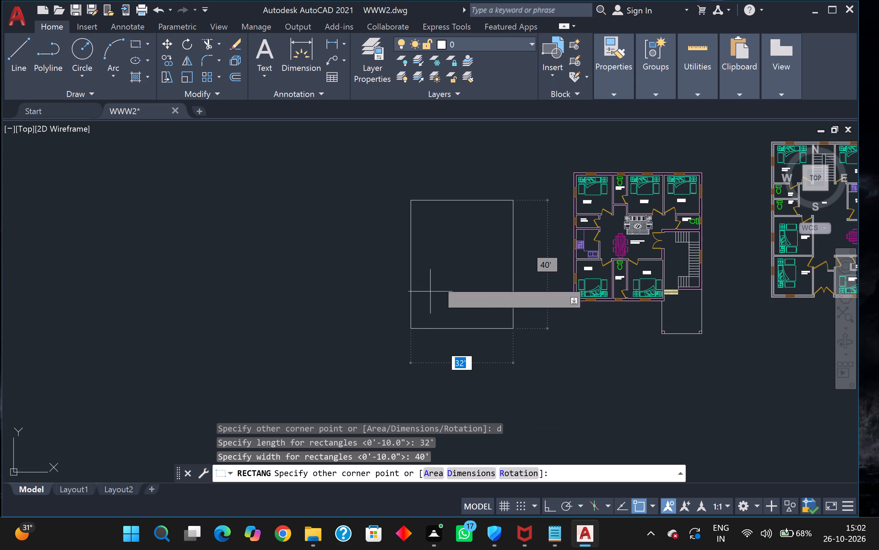
click(454, 258)
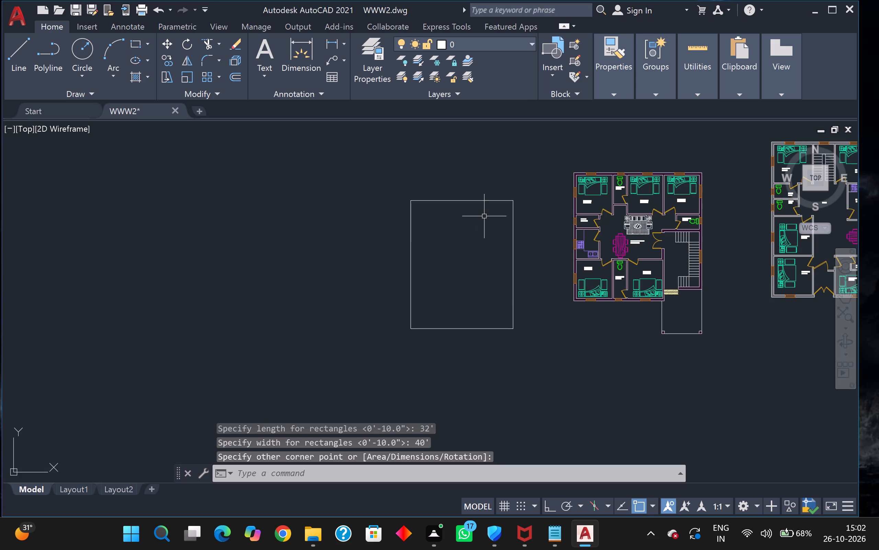
Move the rectangle by its centre about 7' north and slightly east, alongside the neighbouring plan.
click(478, 200)
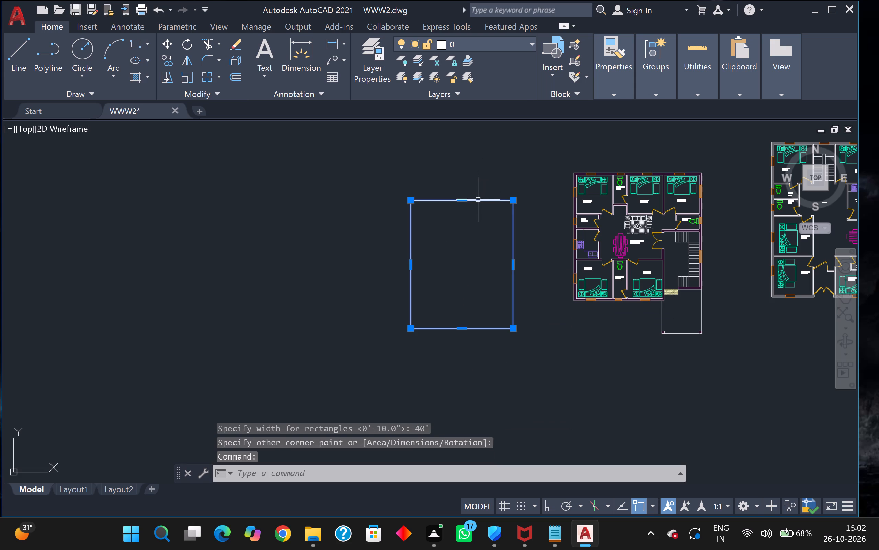
key(m)
key(Return)
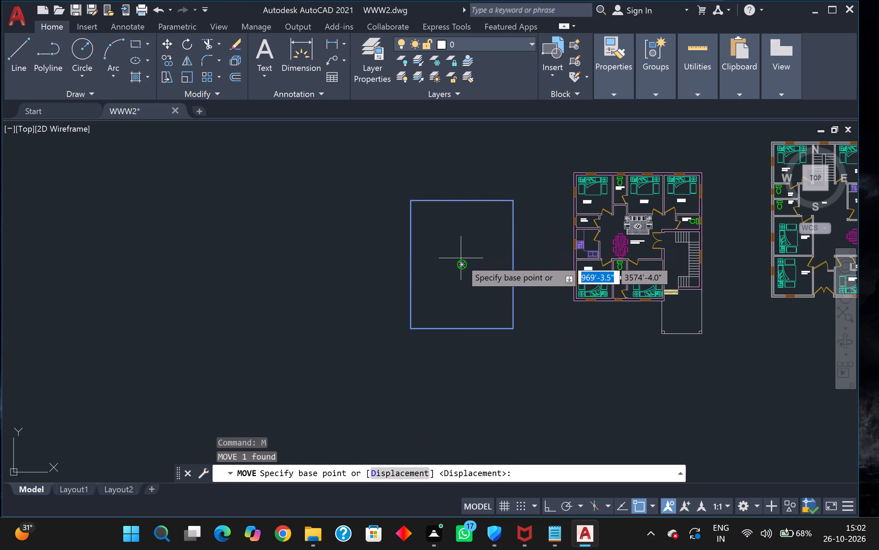
click(460, 264)
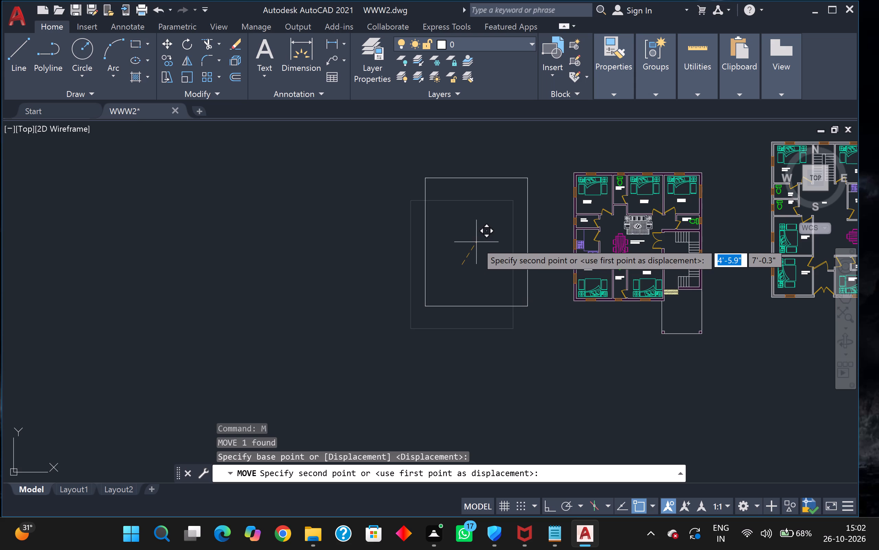
click(469, 242)
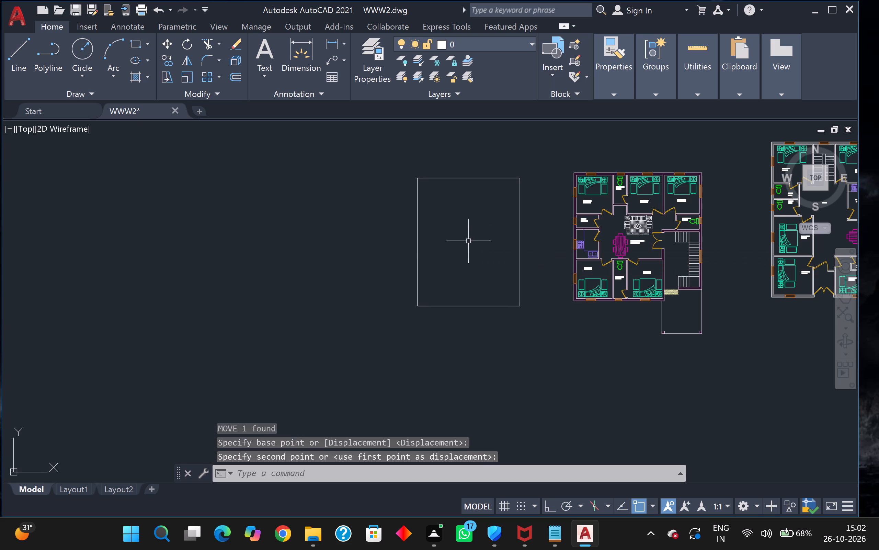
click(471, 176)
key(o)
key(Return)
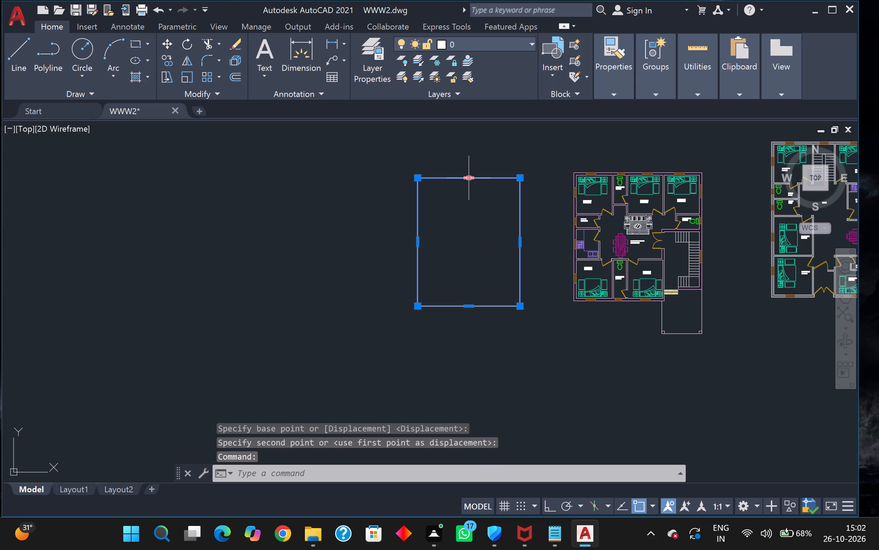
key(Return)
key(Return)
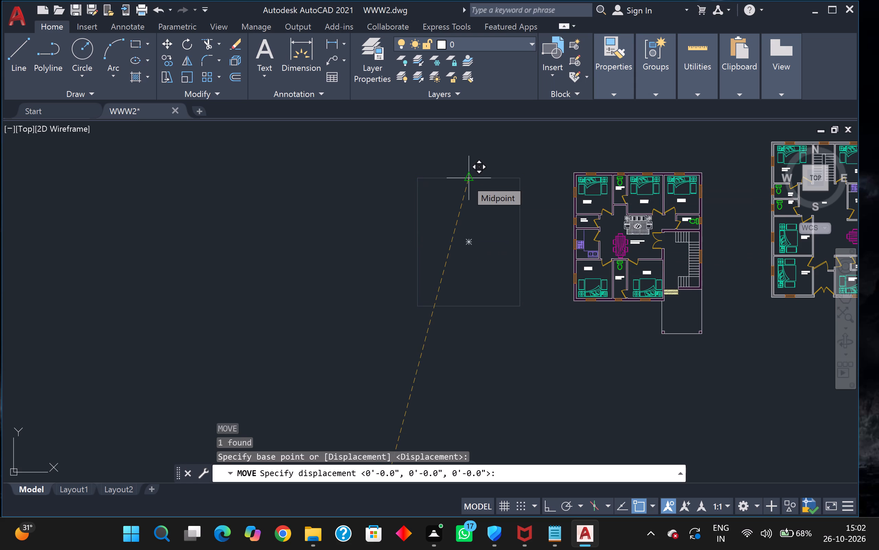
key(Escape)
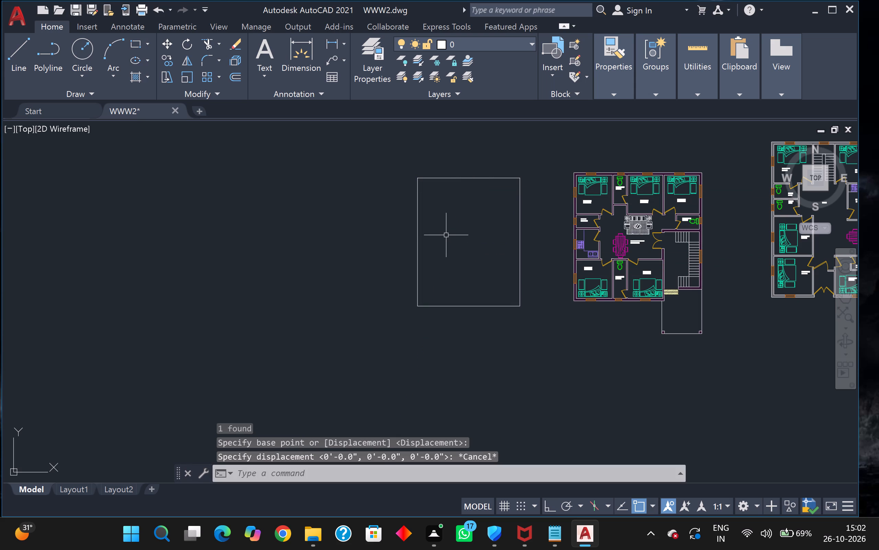
Offset the 32' by 40' rectangle 9" inward to form the outer wall thickness.
key(o)
key(Return)
key(Return)
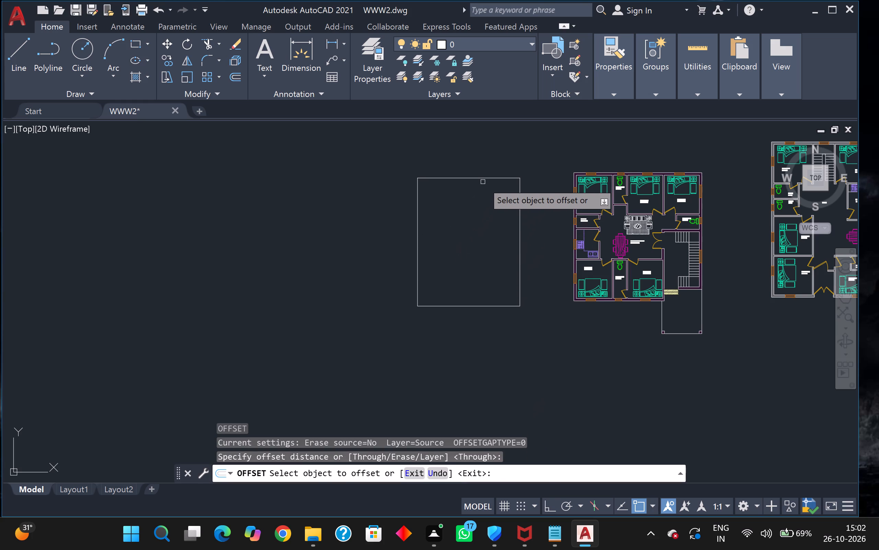
click(481, 178)
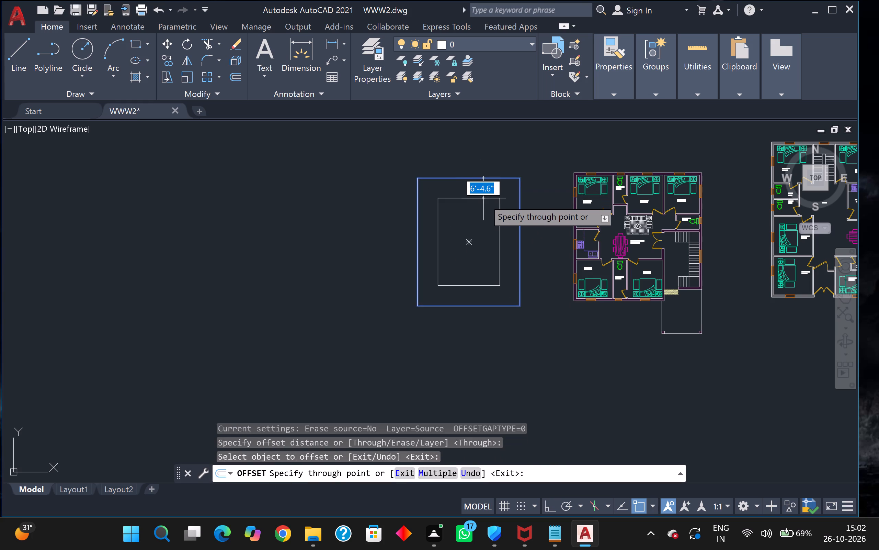
key(9)
key(Return)
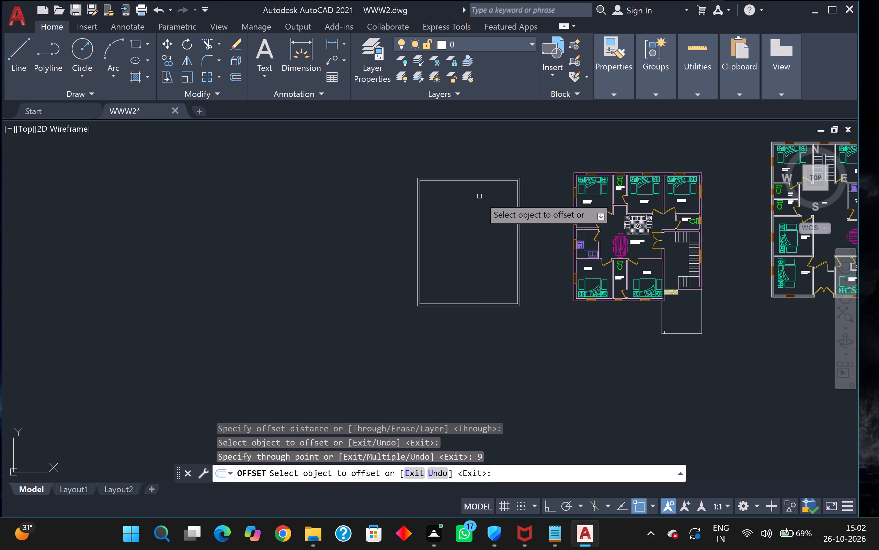
scroll(479, 196, up, 1)
key(Escape)
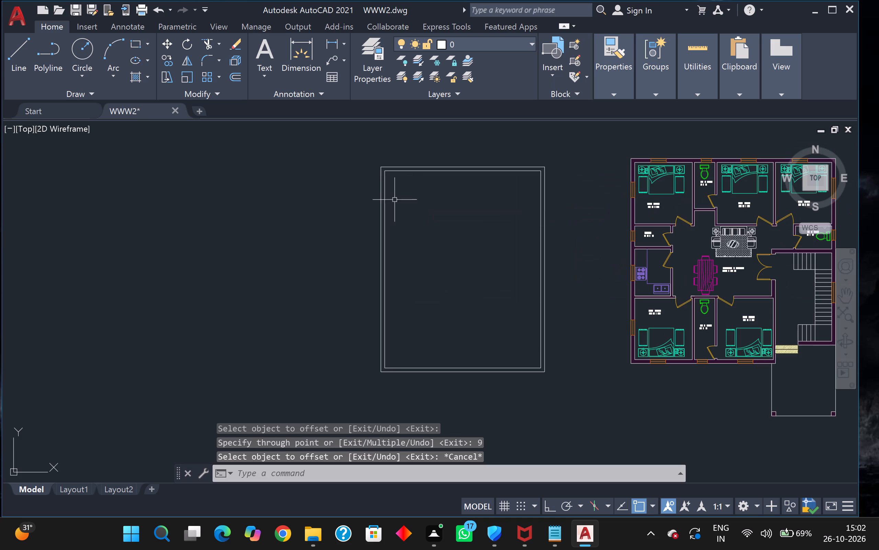
Explode the inner rectangle into separate lines.
click(386, 201)
key(x)
key(Return)
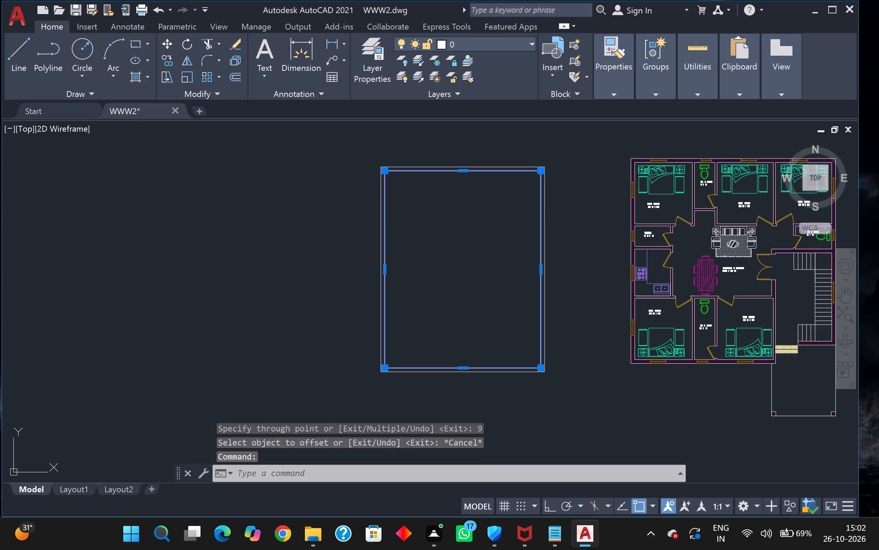
Offset the west inner wall line 10' east and the north inner wall line 13' south to lay out the first room.
key(o)
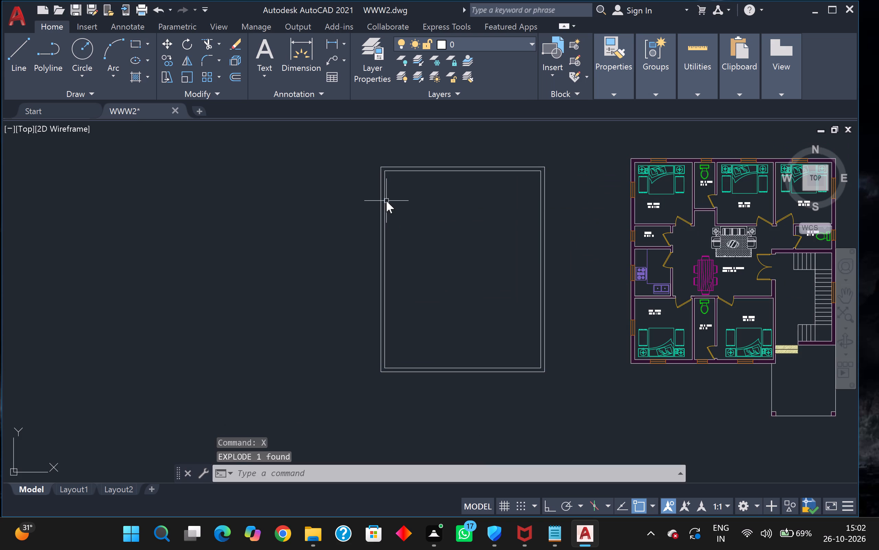
key(Return)
key(Return)
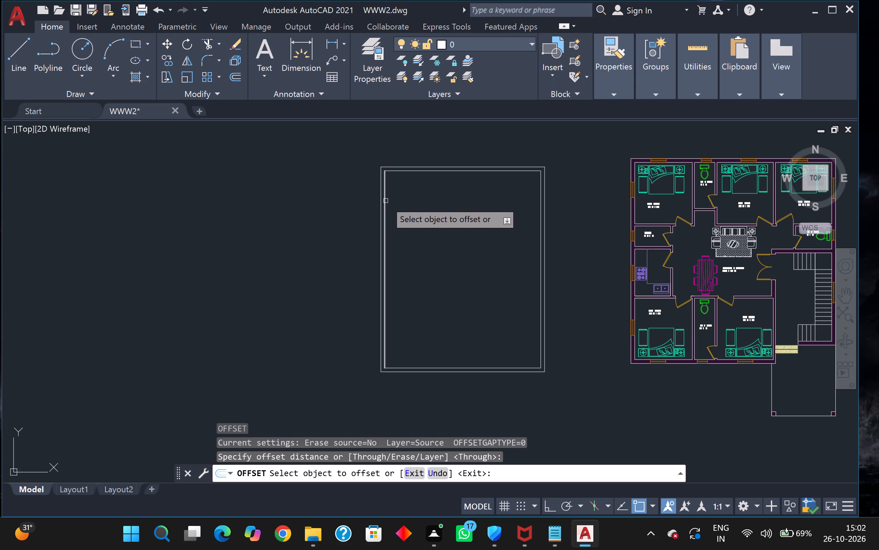
click(384, 201)
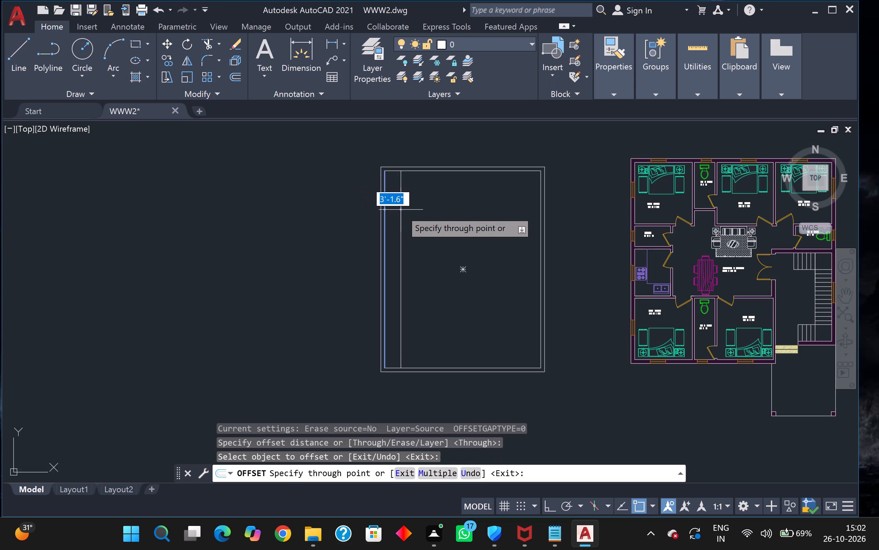
text(10)
key(apostrophe)
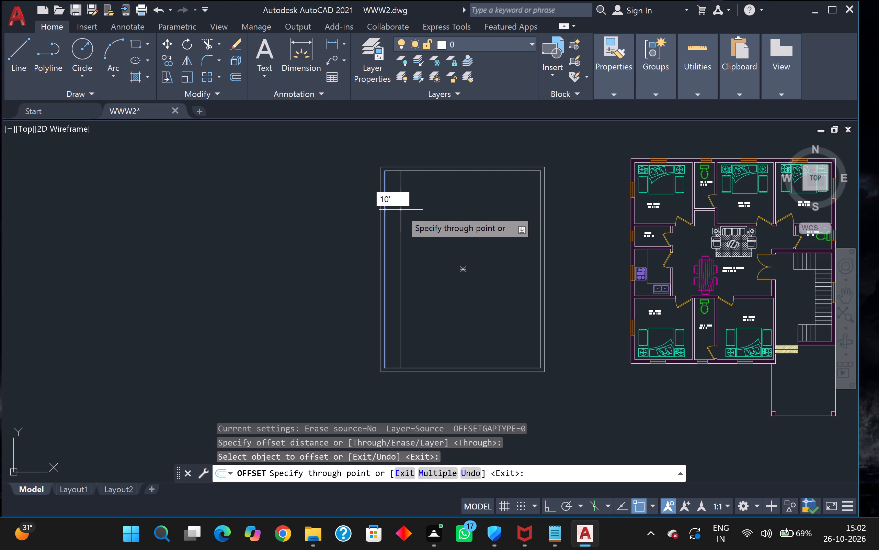
key(Return)
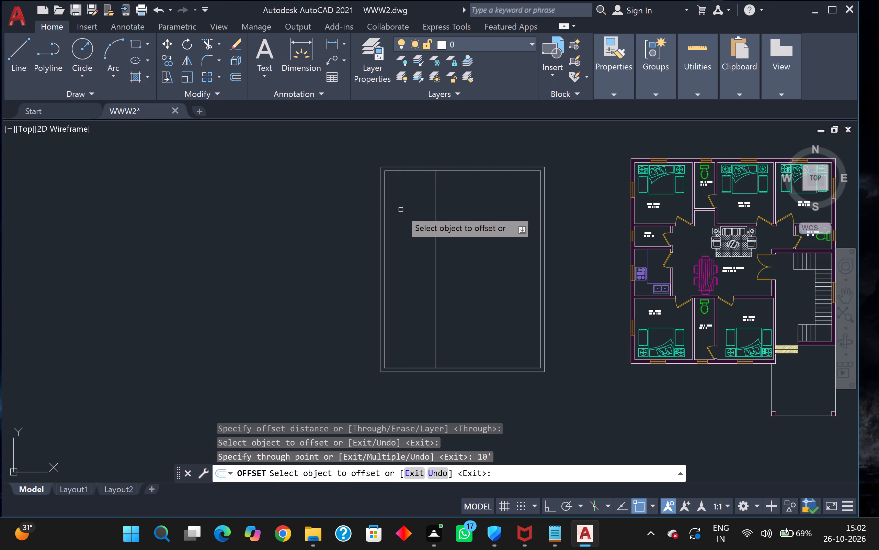
click(408, 169)
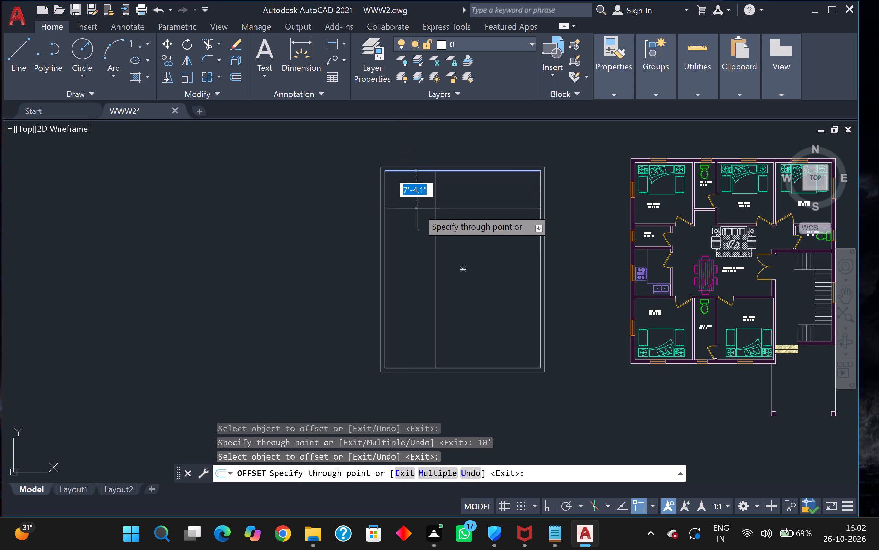
text(13')
key(Return)
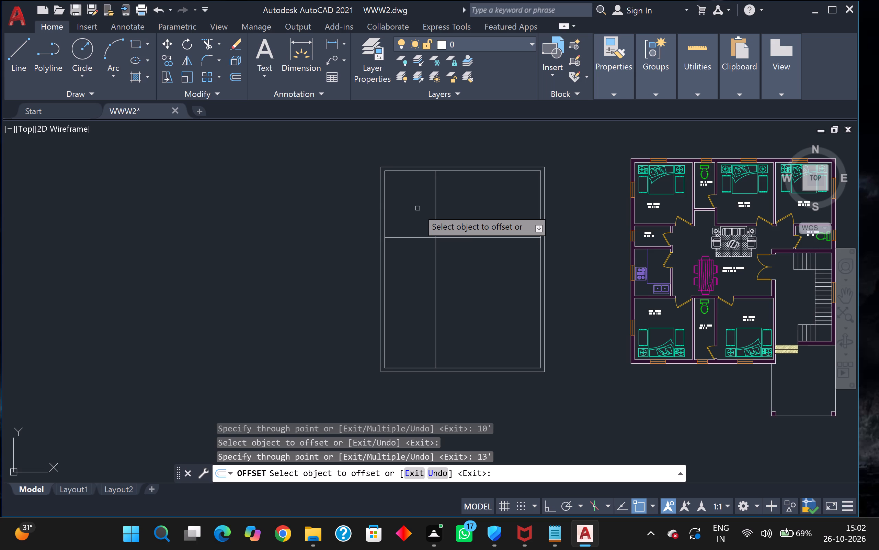
Offset the horizontal partition line 5" south and the vertical one 5" east to give the partitions their thickness.
click(413, 238)
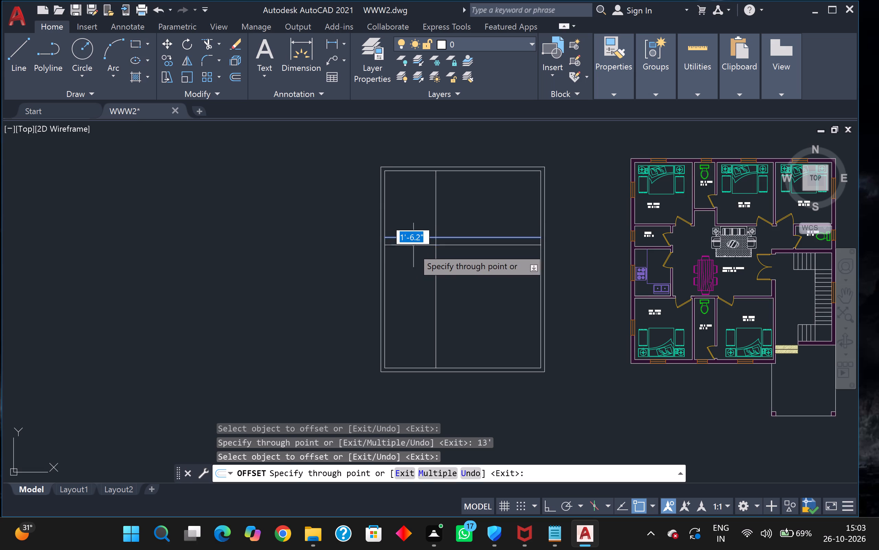
key(5)
key(Return)
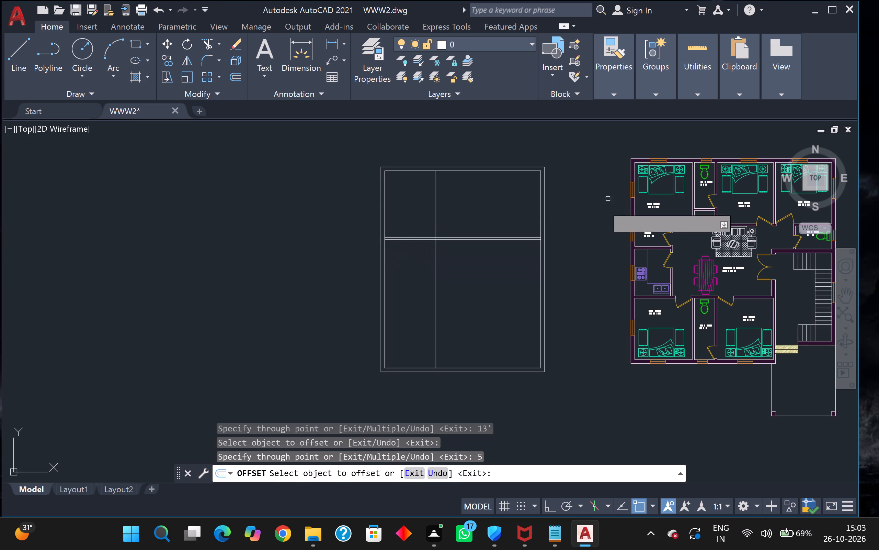
click(434, 218)
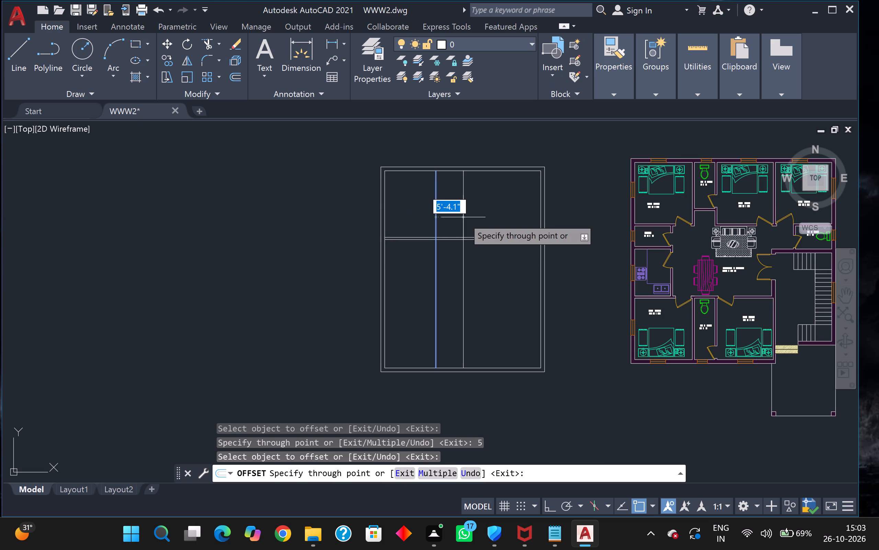
key(5)
key(Return)
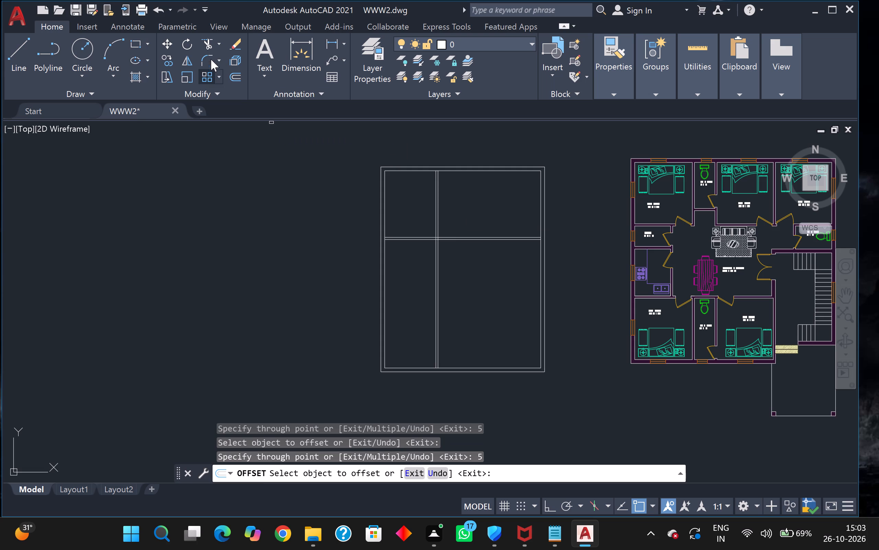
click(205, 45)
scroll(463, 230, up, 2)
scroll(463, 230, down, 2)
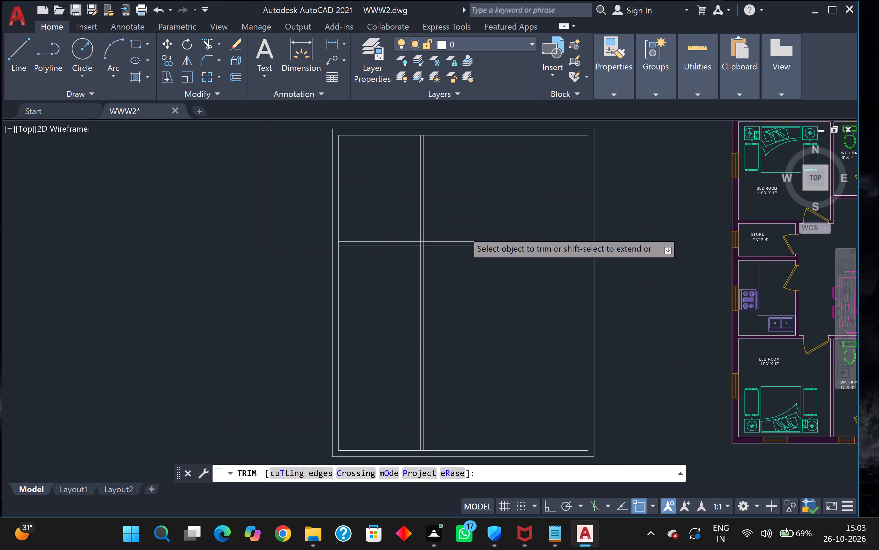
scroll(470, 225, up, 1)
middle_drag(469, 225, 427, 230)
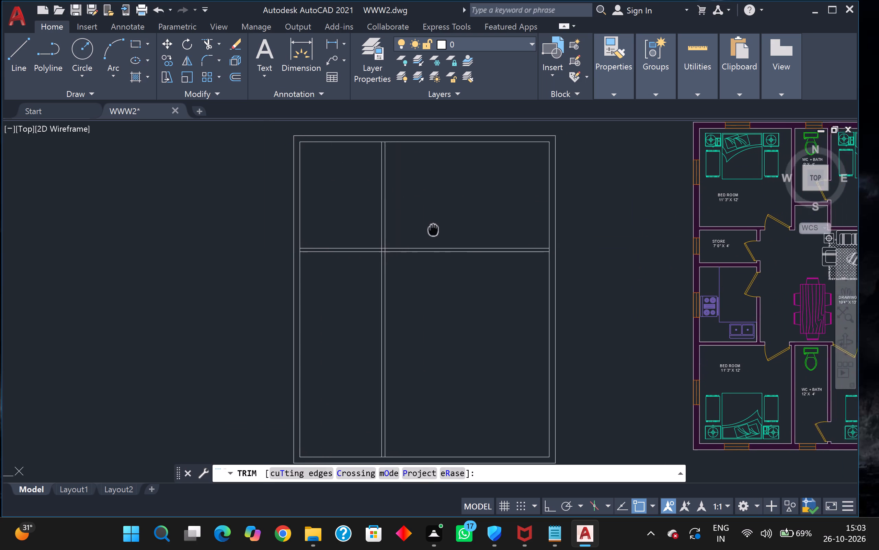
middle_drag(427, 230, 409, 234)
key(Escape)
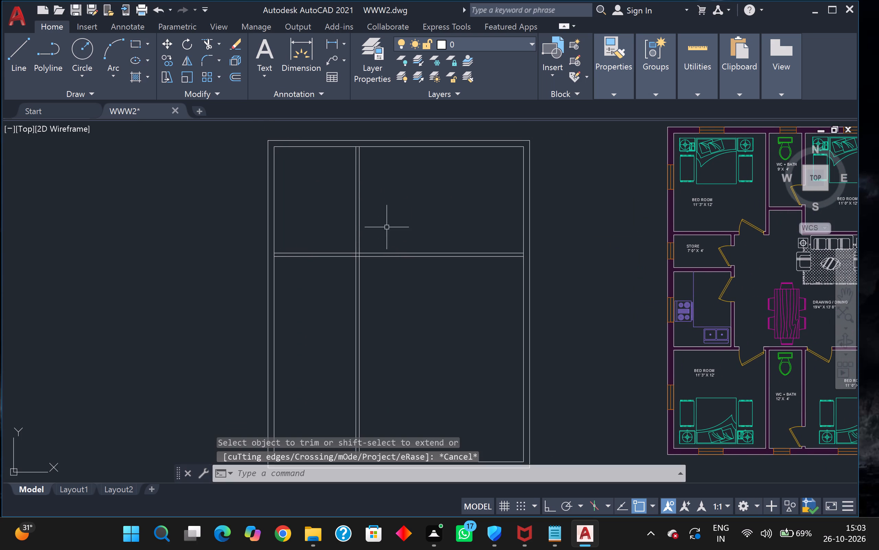
Start another Offset in Through mode for the new plan's wall lines.
key(o)
key(Return)
key(Return)
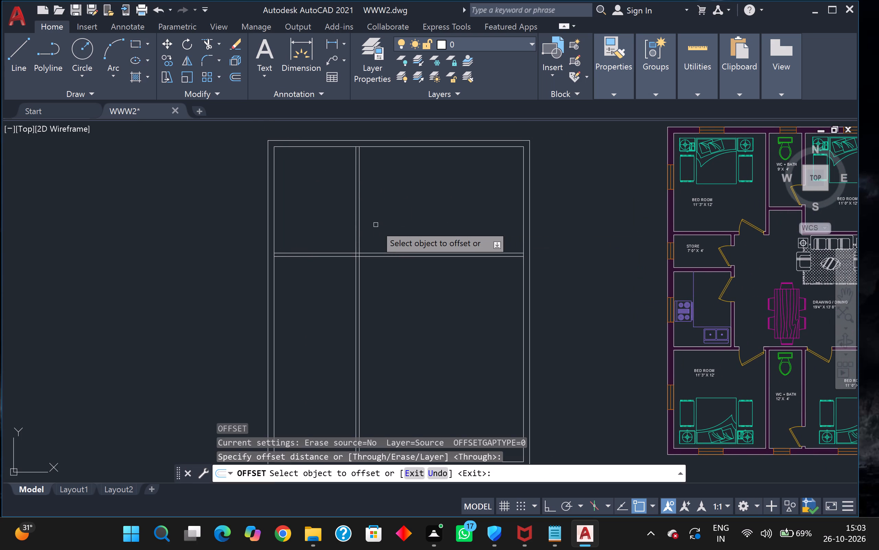
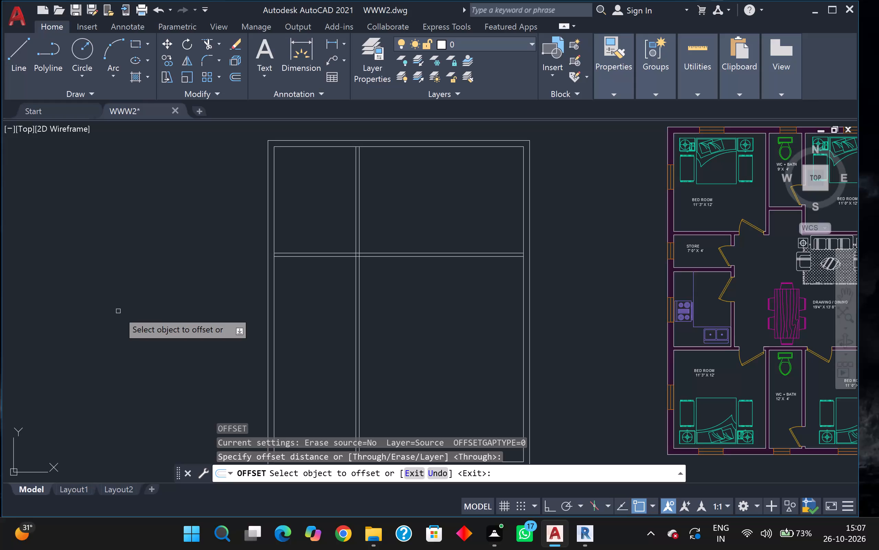
Offset the vertical partition's east line 4'6" east, and offset the new line 5" east for wall thickness.
scroll(156, 278, down, 1)
scroll(302, 229, up, 1)
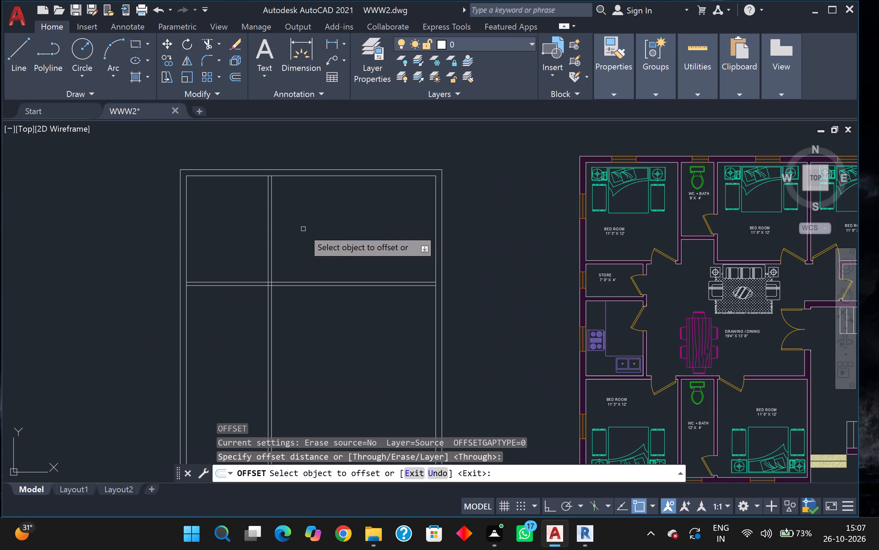
click(272, 243)
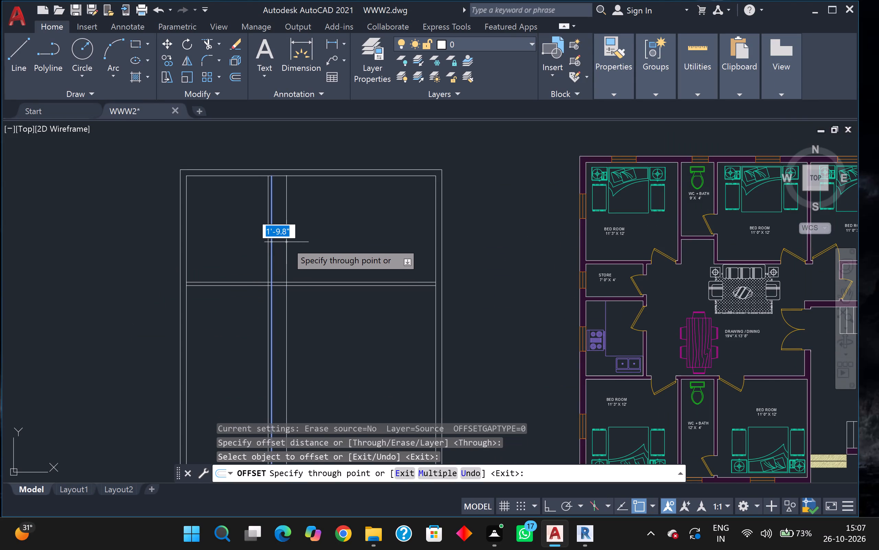
text(4'6)
key(Return)
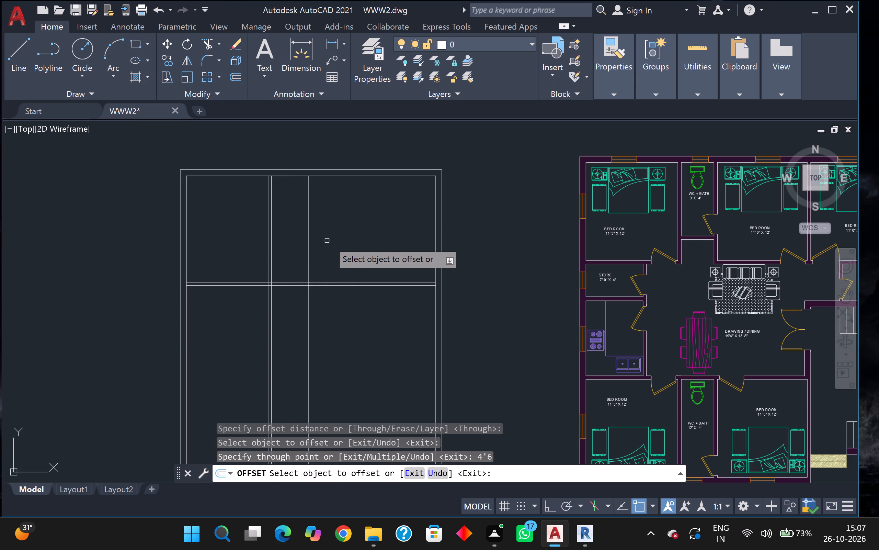
click(309, 232)
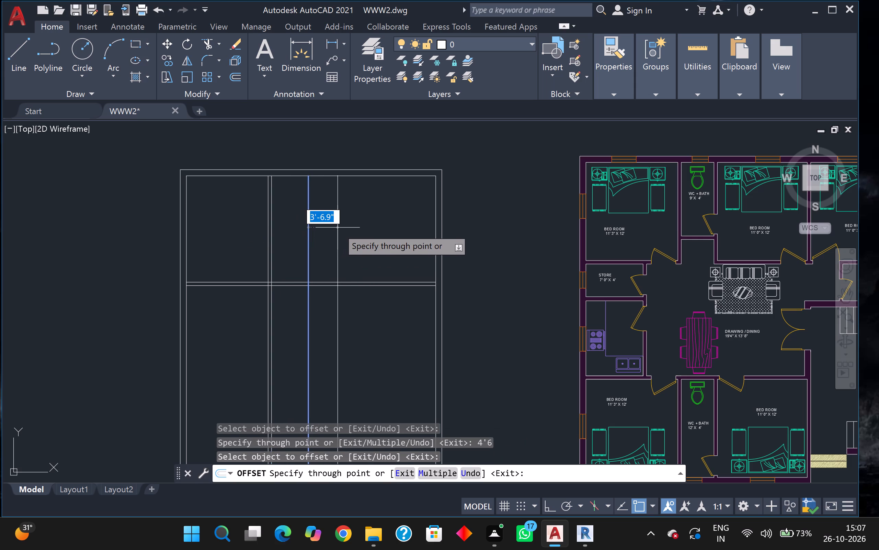
key(5)
key(Return)
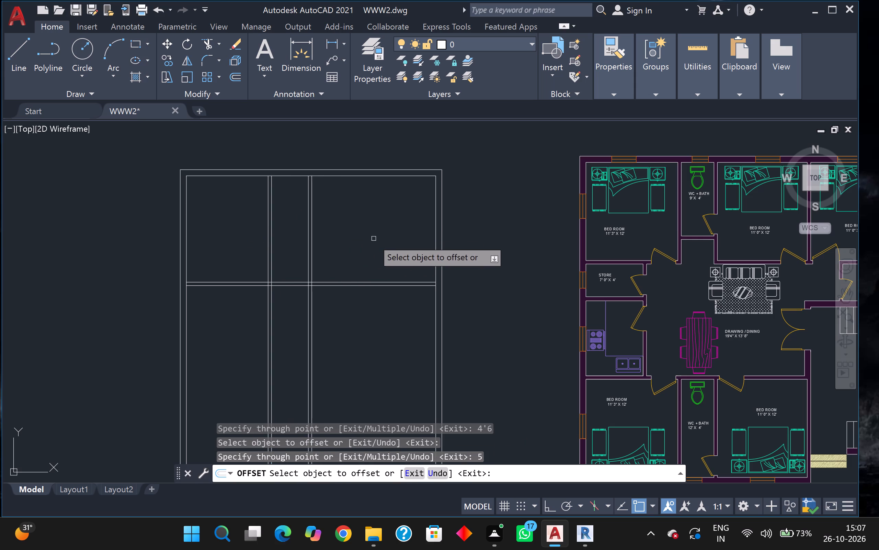
Offset the newest partition's east line another 4'6" east and give that third vertical partition a 5" thickness.
click(313, 242)
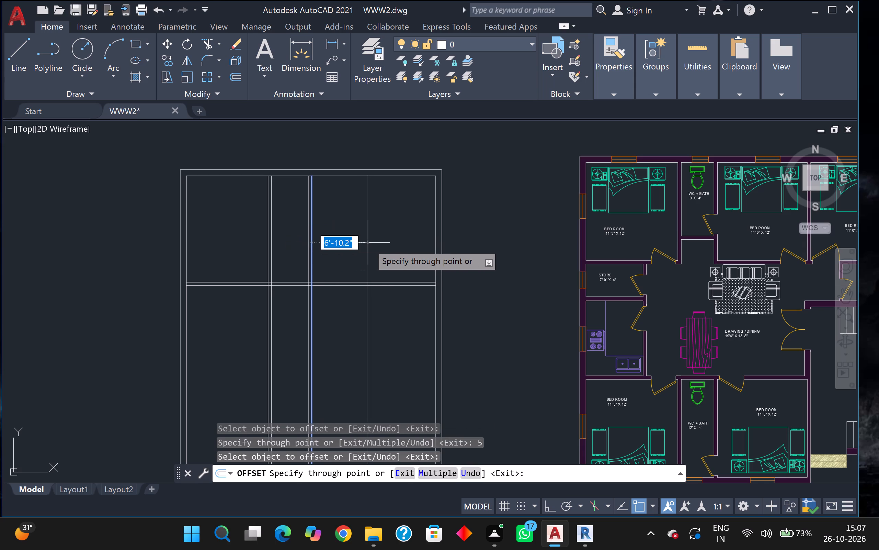
text(4'6)
key(Return)
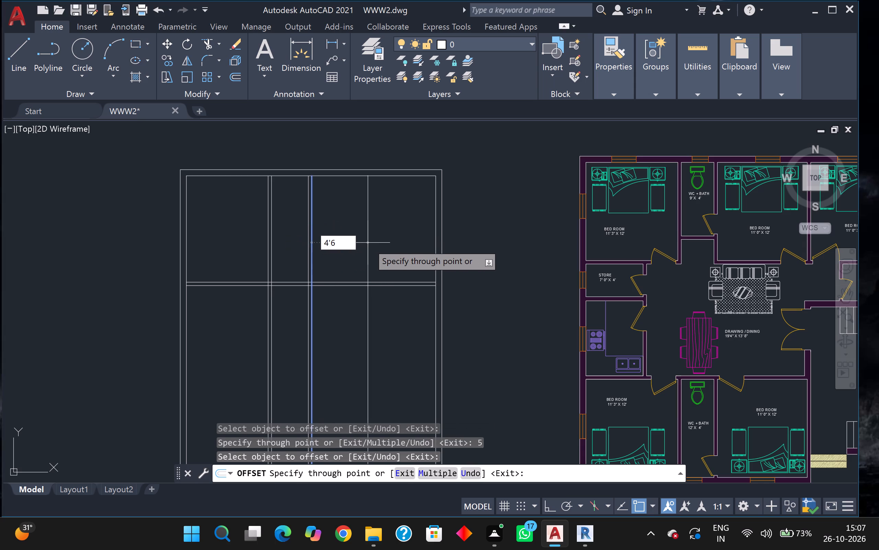
click(349, 248)
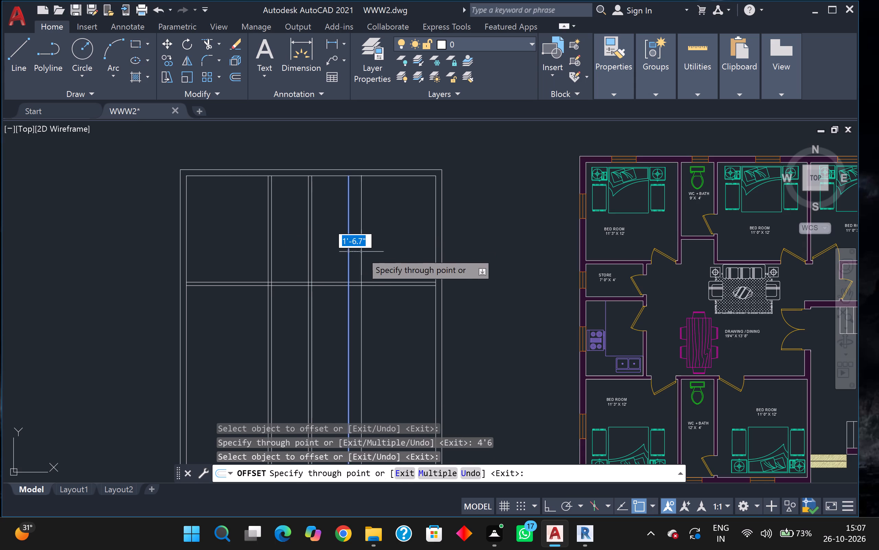
key(5)
key(Return)
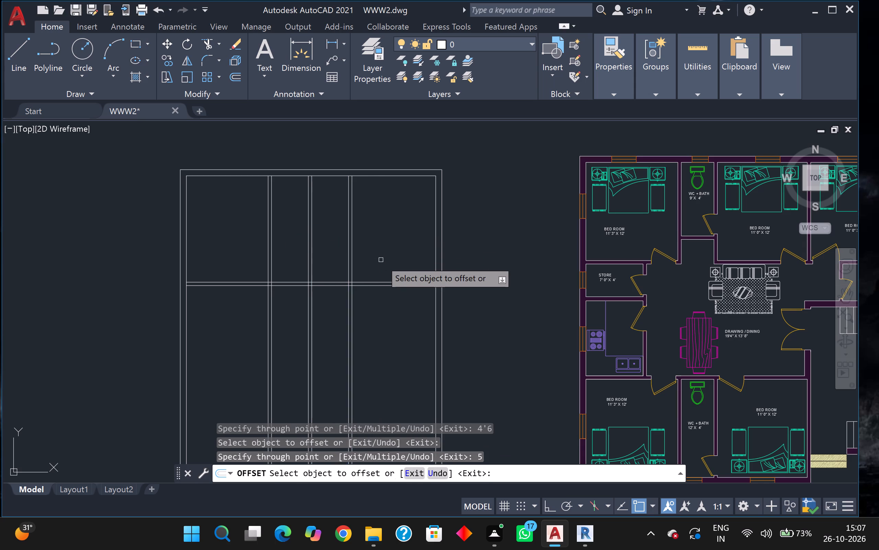
Offset the north inner wall line 8' south, and offset the new line 5" south to form a horizontal partition.
middle_drag(381, 260, 364, 236)
click(312, 153)
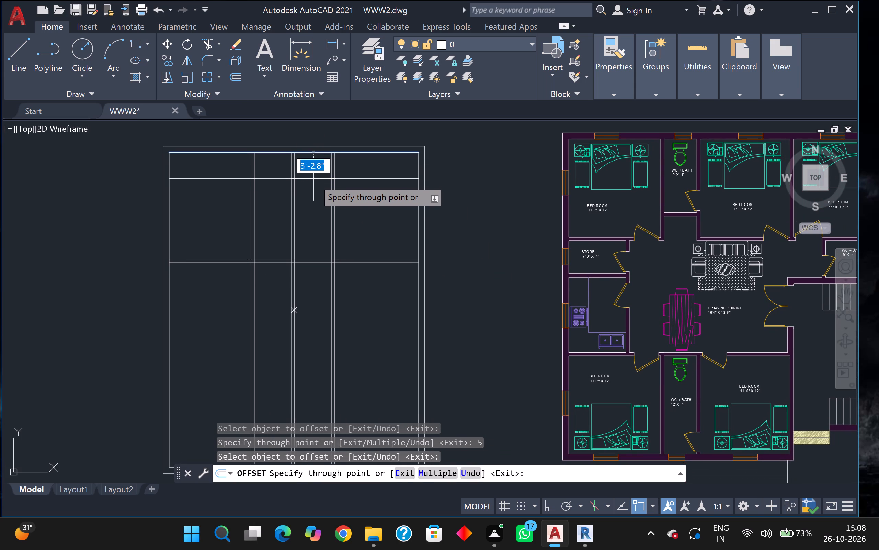
key(8)
key(apostrophe)
key(Return)
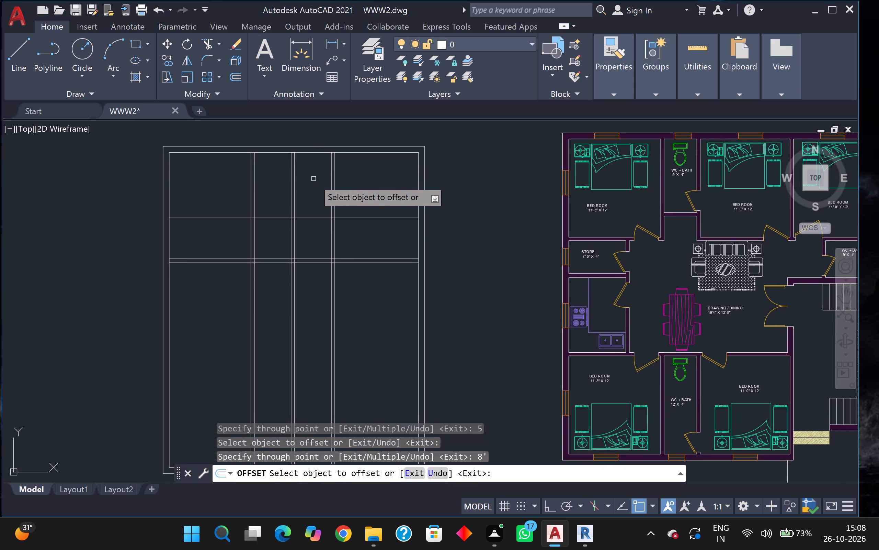
click(323, 218)
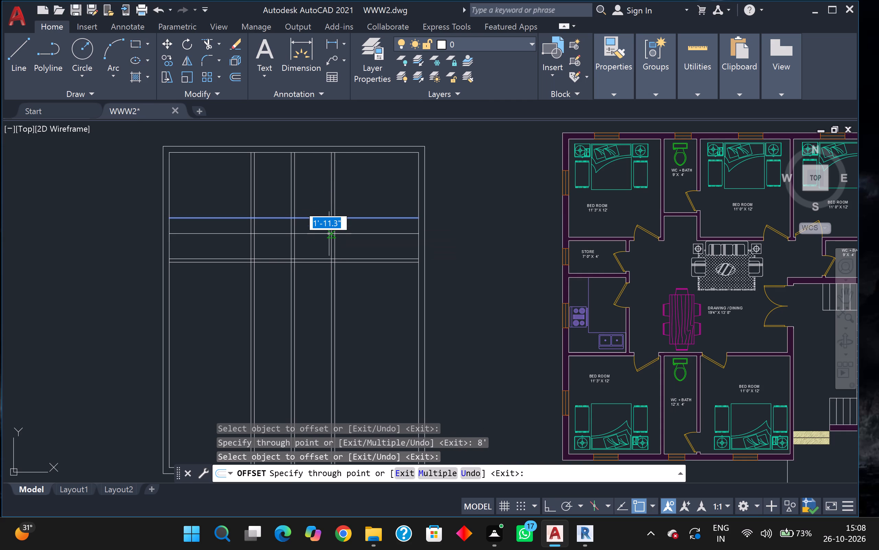
key(5)
key(Return)
Trim the new horizontal partition's lines west of the first vertical partition and east of the third, keeping only the span across the narrow rooms.
scroll(311, 228, down, 2)
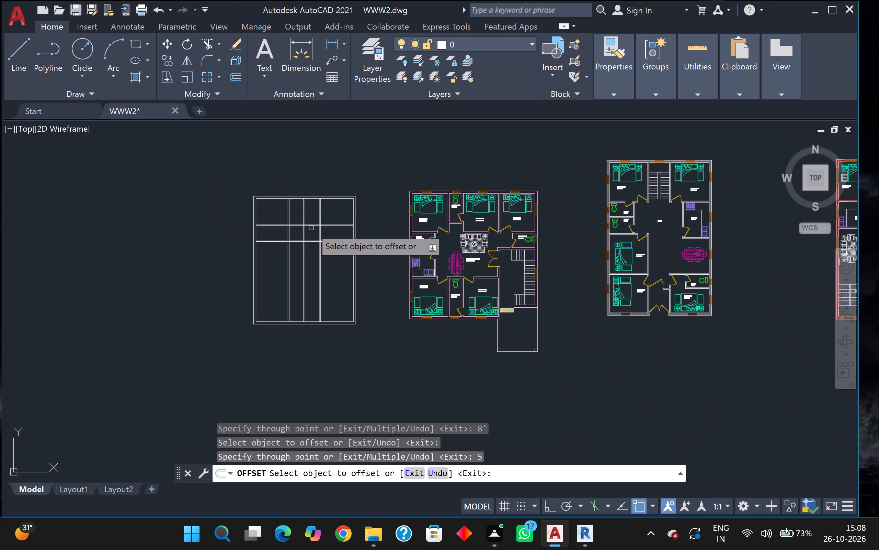
middle_drag(311, 228, 324, 211)
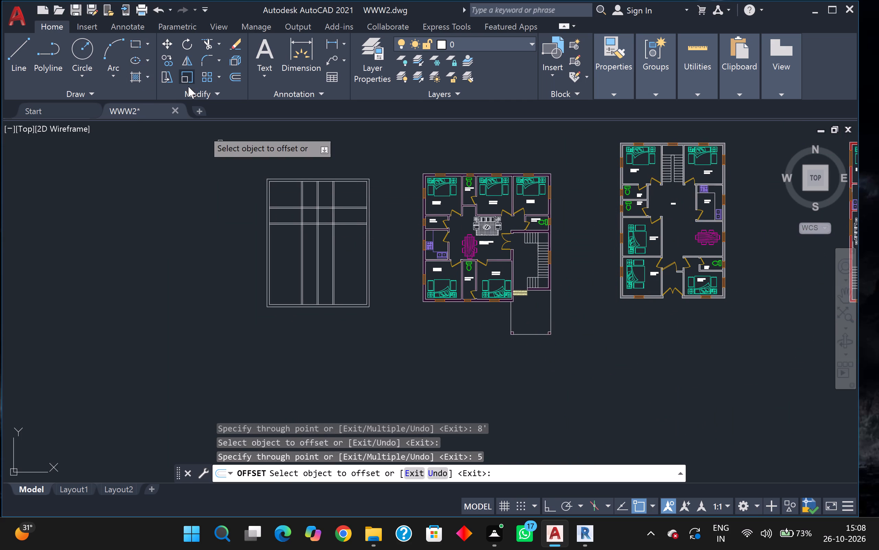
click(209, 41)
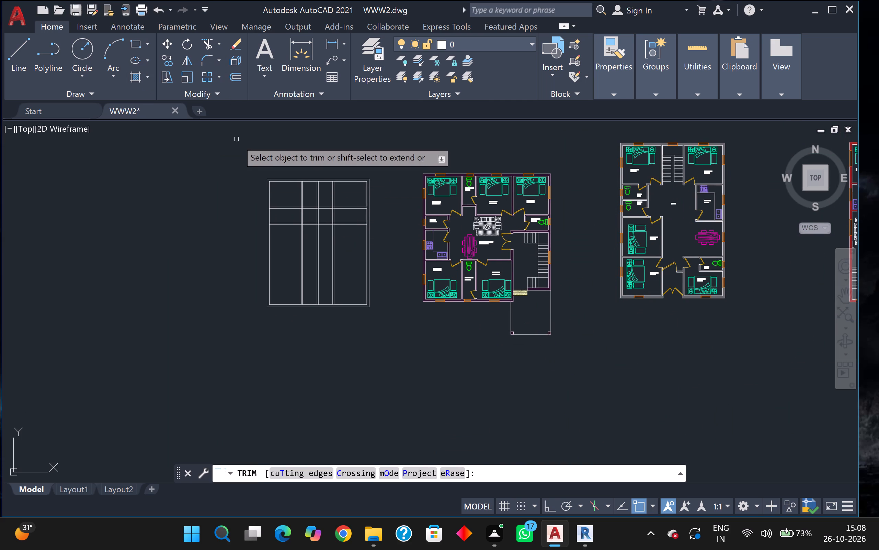
scroll(238, 140, down, 5)
middle_drag(229, 167, 248, 257)
scroll(248, 257, down, 6)
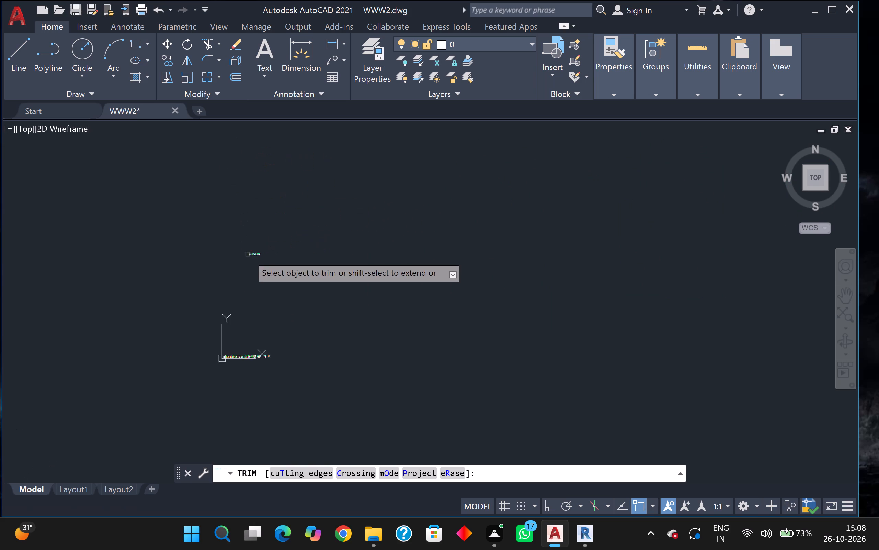
scroll(248, 254, down, 1)
scroll(254, 249, up, 3)
scroll(225, 296, up, 3)
scroll(302, 173, up, 1)
scroll(248, 218, up, 2)
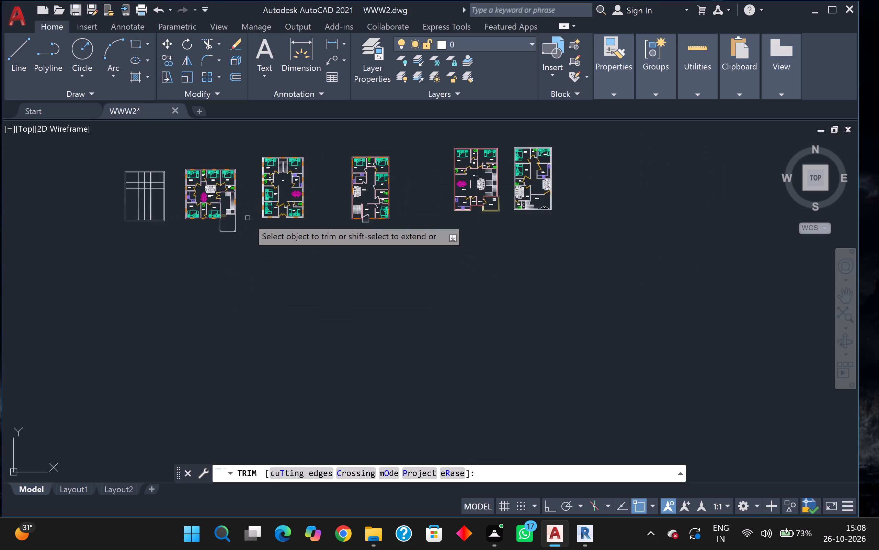
scroll(247, 218, up, 3)
middle_drag(244, 216, 461, 271)
scroll(232, 235, up, 2)
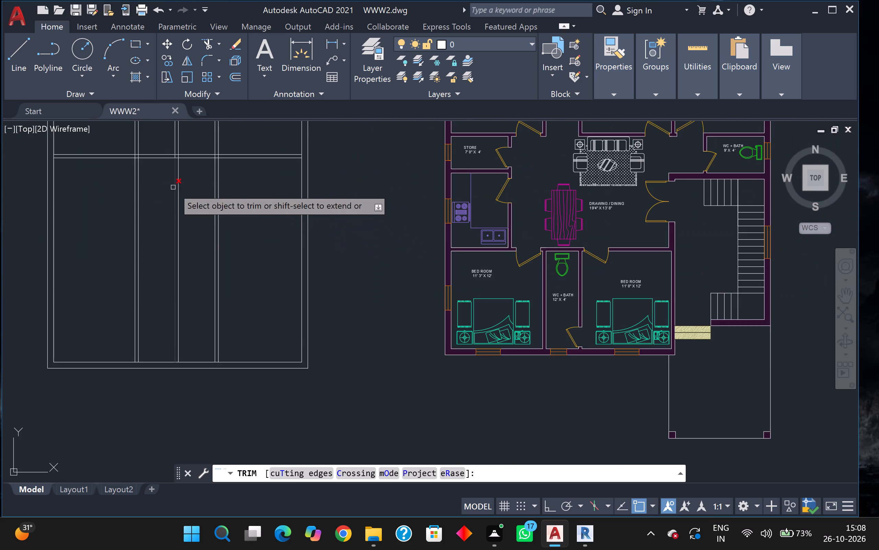
scroll(173, 187, up, 1)
middle_drag(173, 187, 254, 241)
scroll(220, 213, down, 2)
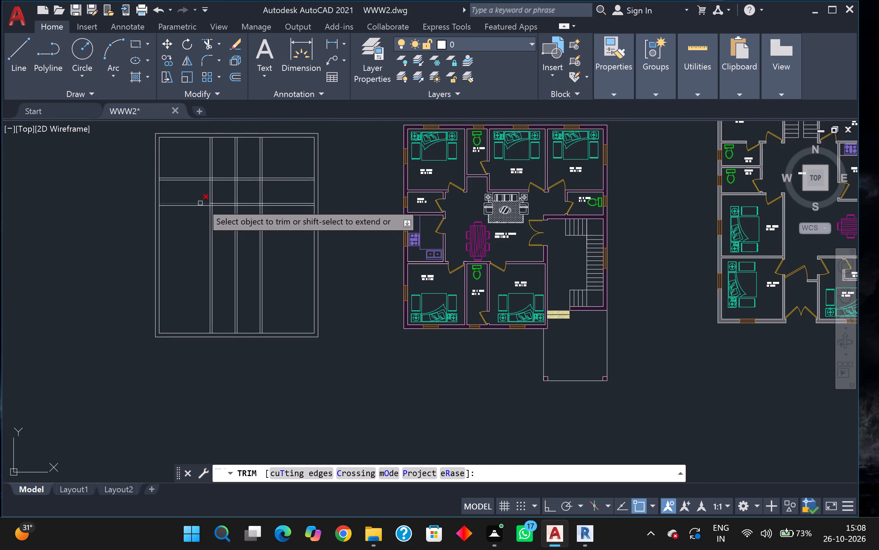
click(192, 173)
click(191, 183)
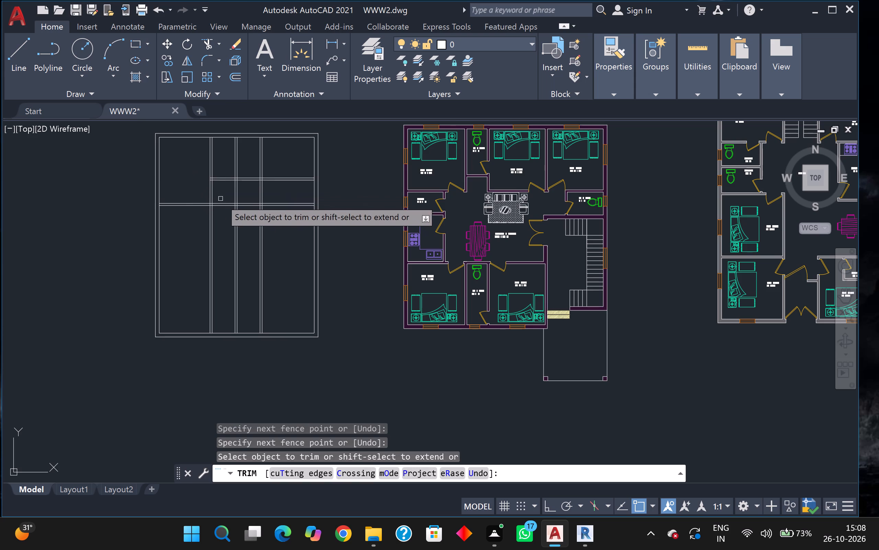
click(300, 172)
click(296, 184)
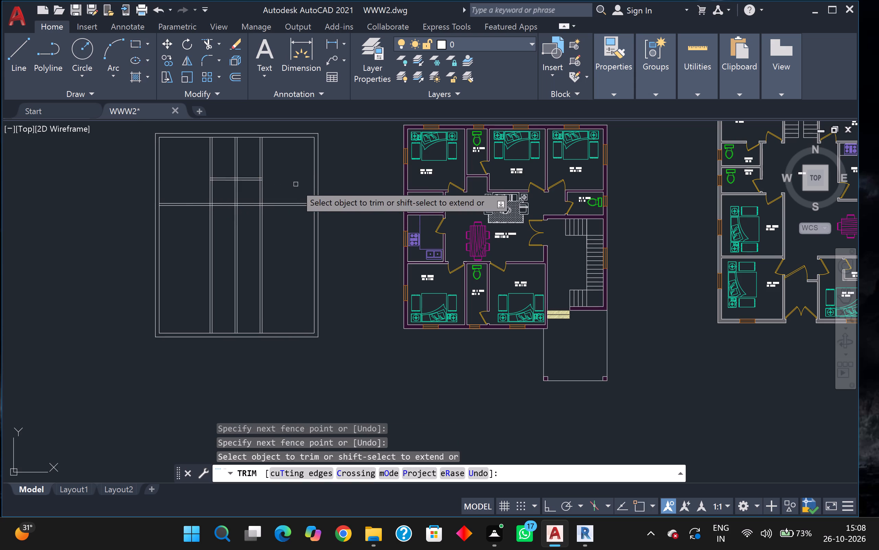
middle_drag(290, 186, 258, 192)
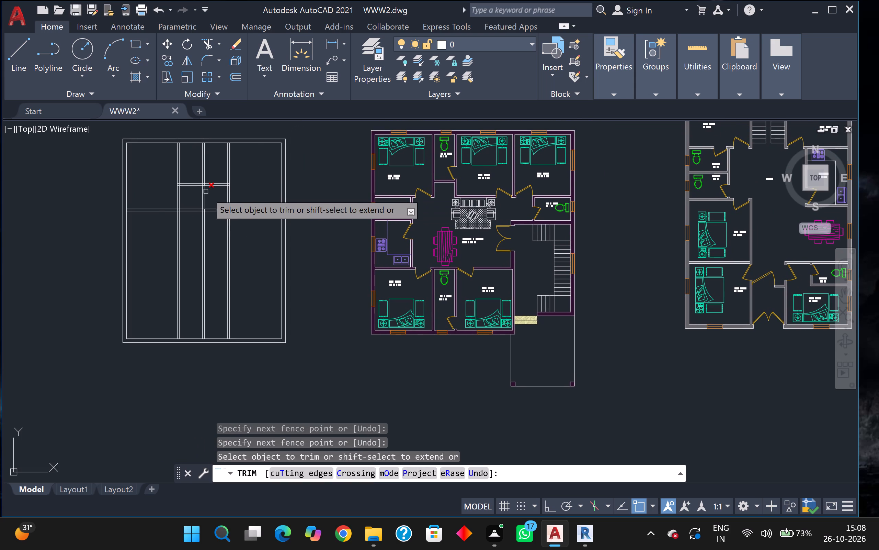
scroll(214, 205, up, 2)
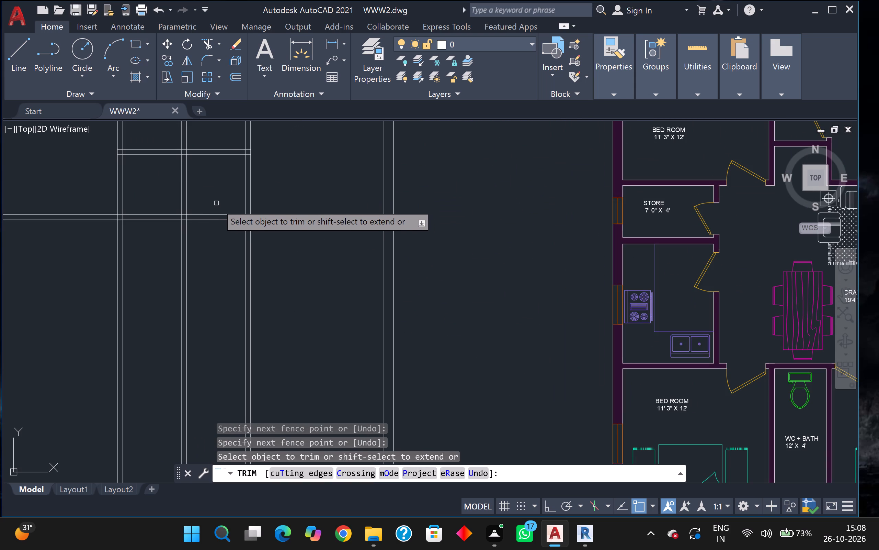
key(Escape)
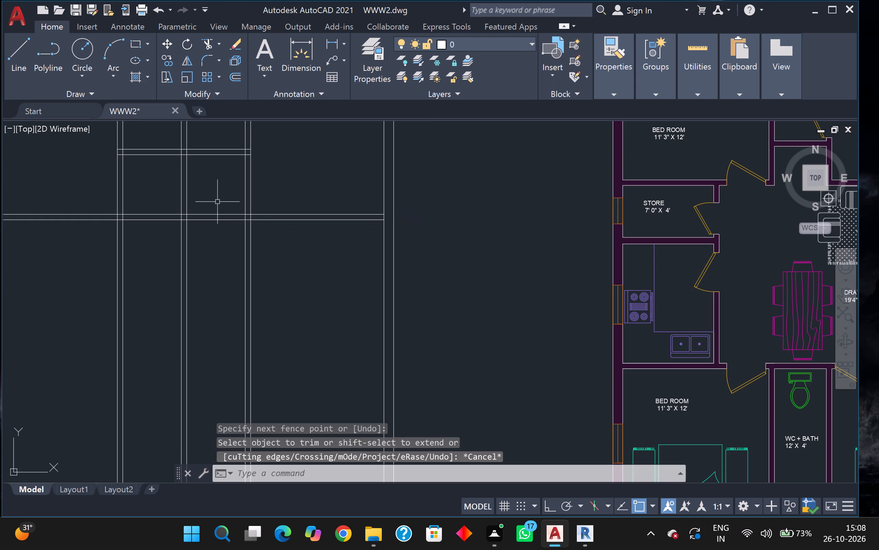
With Ortho on, draw a door jamb 3" east of the first vertical partition, across the 5" short horizontal partition and back to its corner.
key(l)
key(Return)
middle_drag(139, 168, 152, 175)
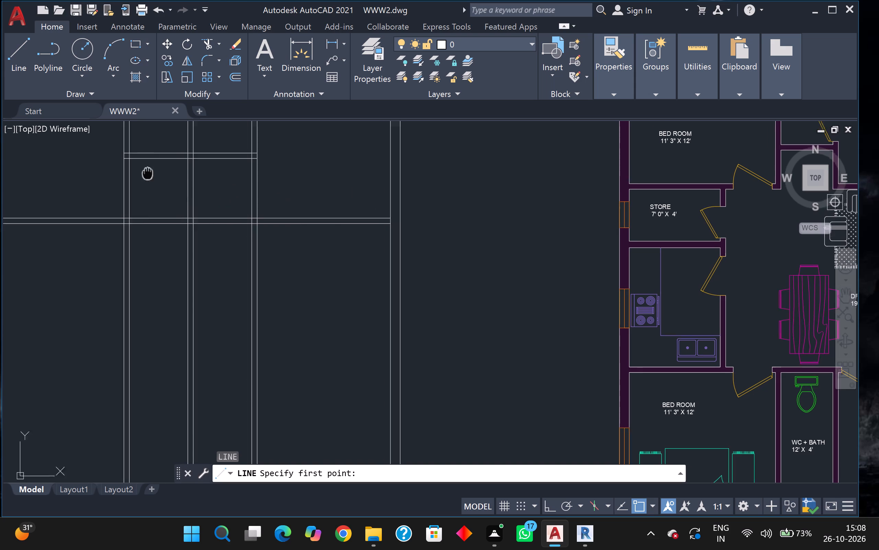
middle_drag(152, 175, 199, 196)
scroll(187, 189, up, 3)
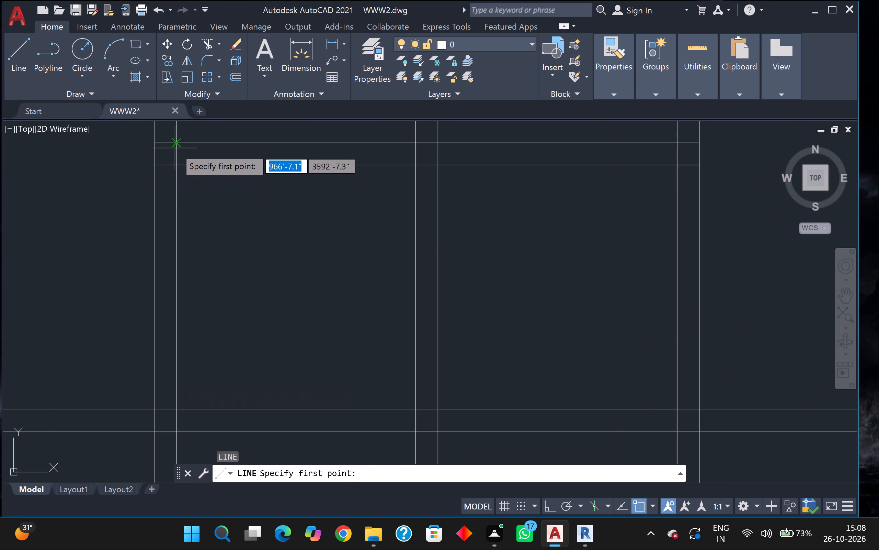
click(175, 147)
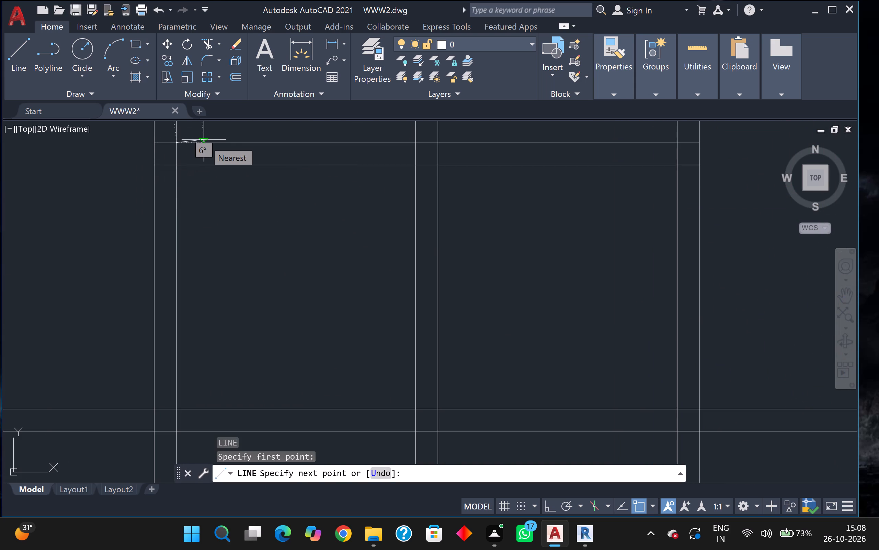
key(F8)
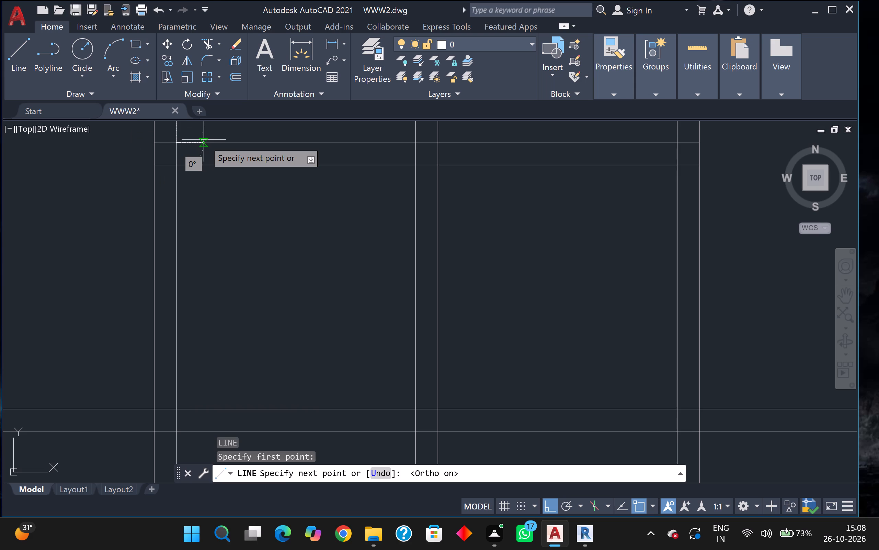
key(3)
key(Return)
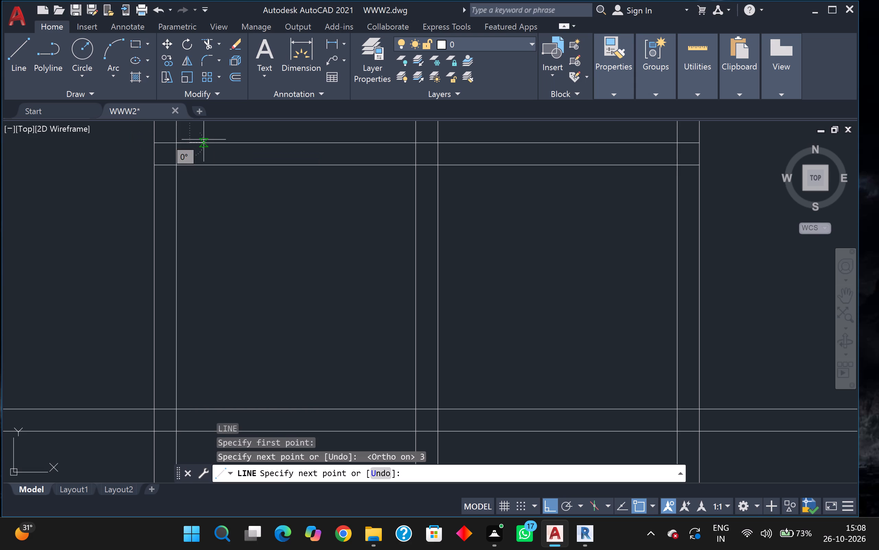
scroll(206, 185, up, 1)
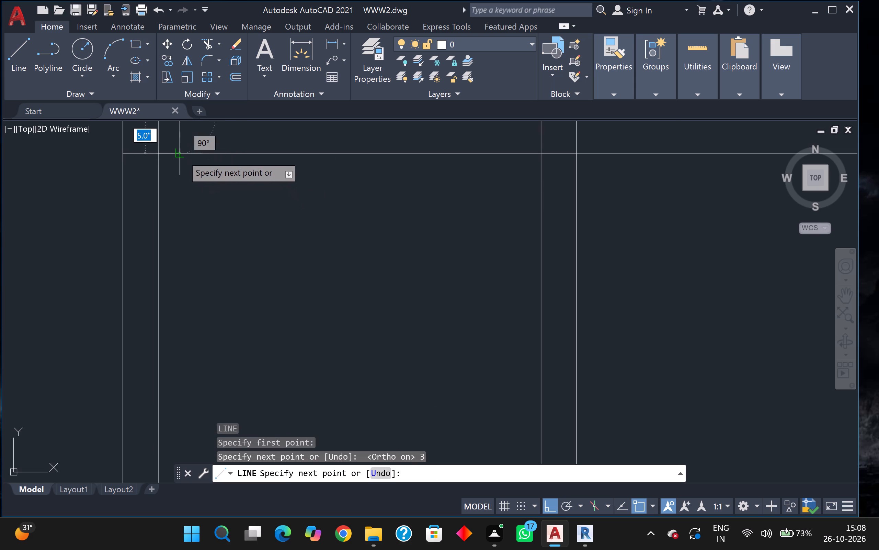
middle_drag(175, 150, 234, 208)
click(236, 208)
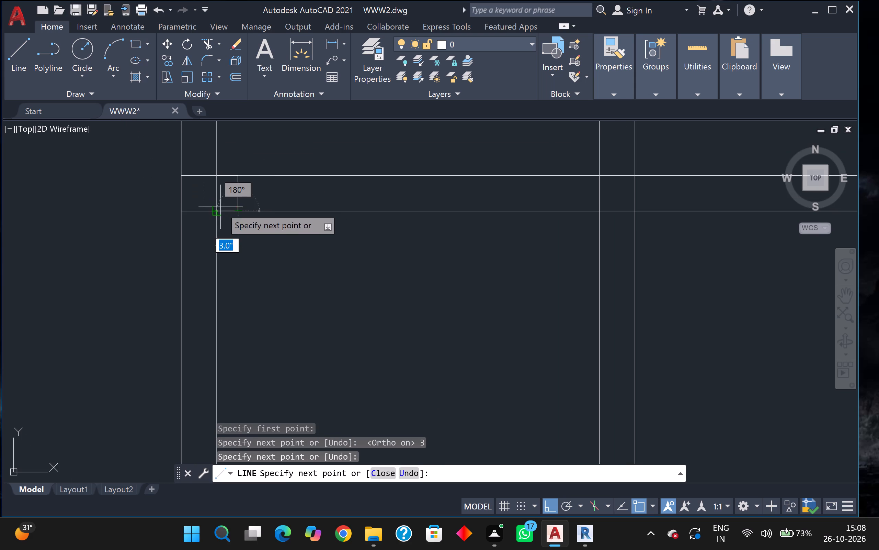
click(213, 213)
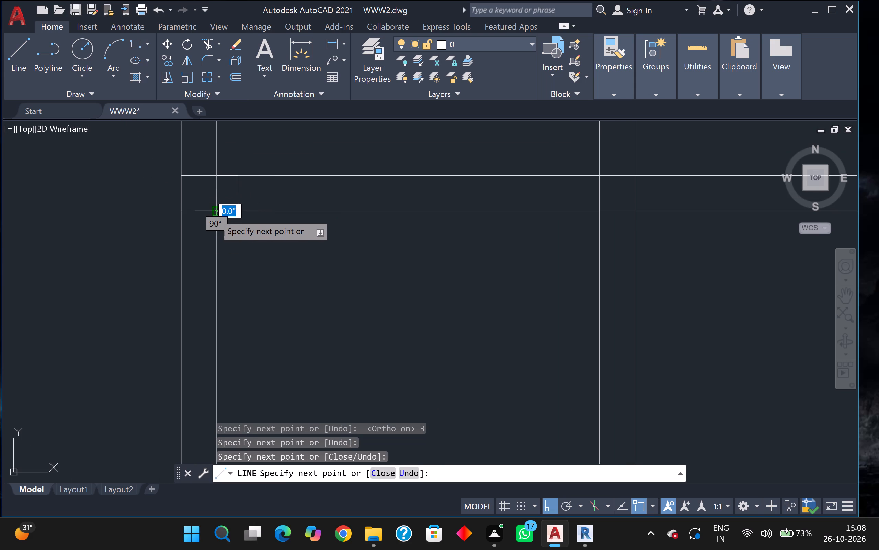
scroll(217, 213, down, 1)
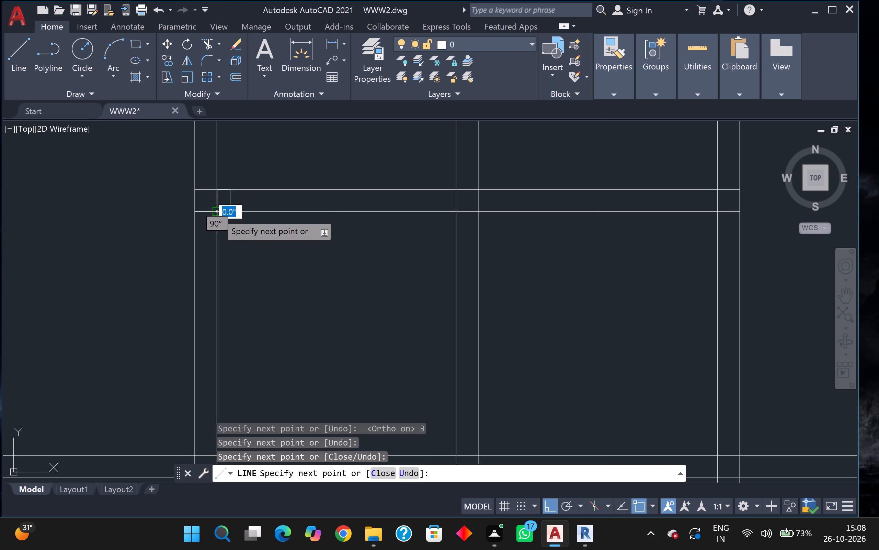
key(Escape)
Outline a 2'5" door opening in the third vertical partition, starting 3" north of the short horizontal partition, with jamb lines across its thickness.
scroll(218, 213, down, 1)
middle_drag(298, 231, 205, 228)
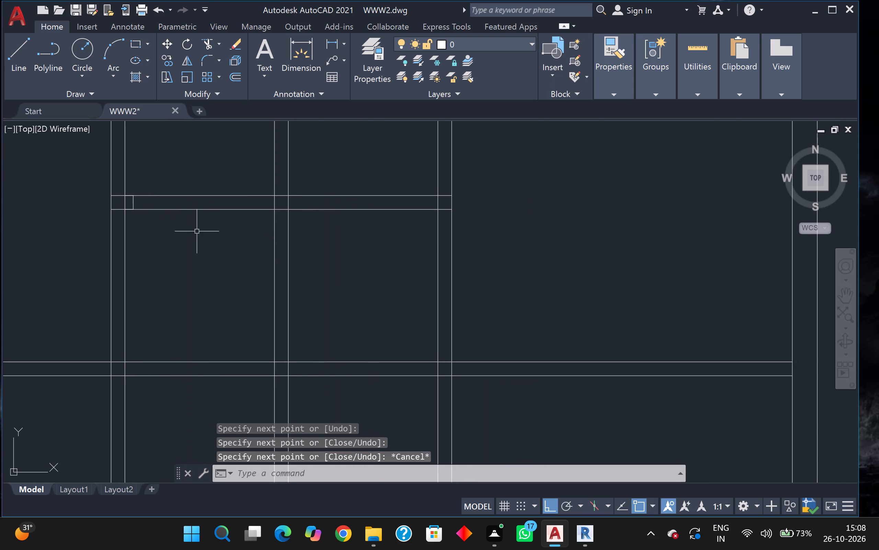
key(l)
key(Return)
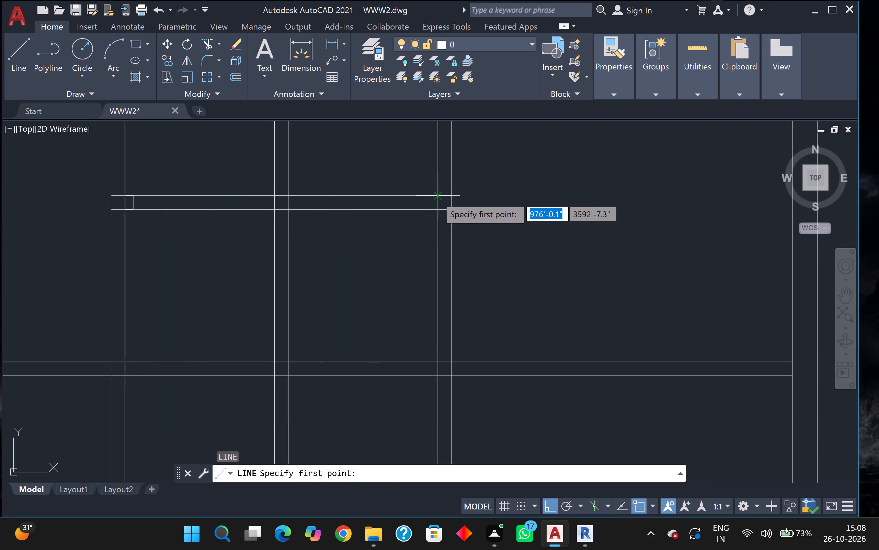
click(436, 196)
key(3)
key(Return)
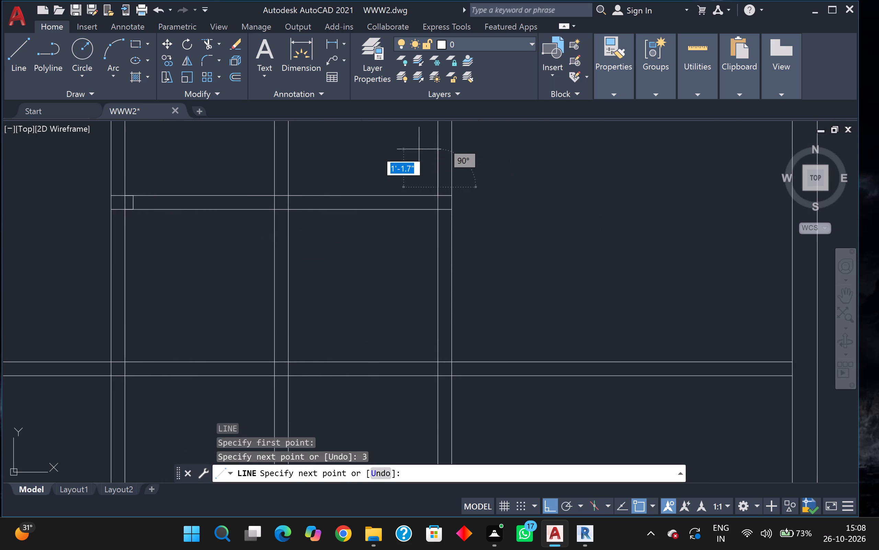
scroll(495, 183, up, 1)
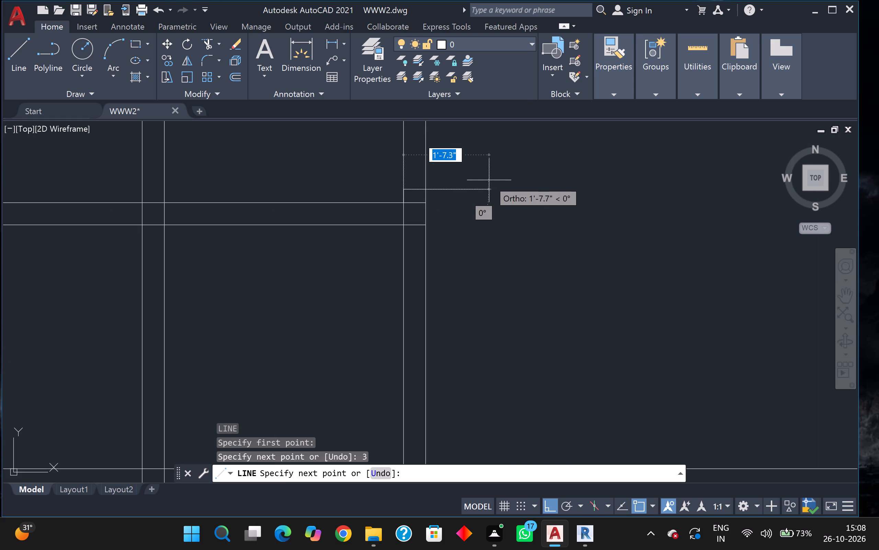
click(427, 189)
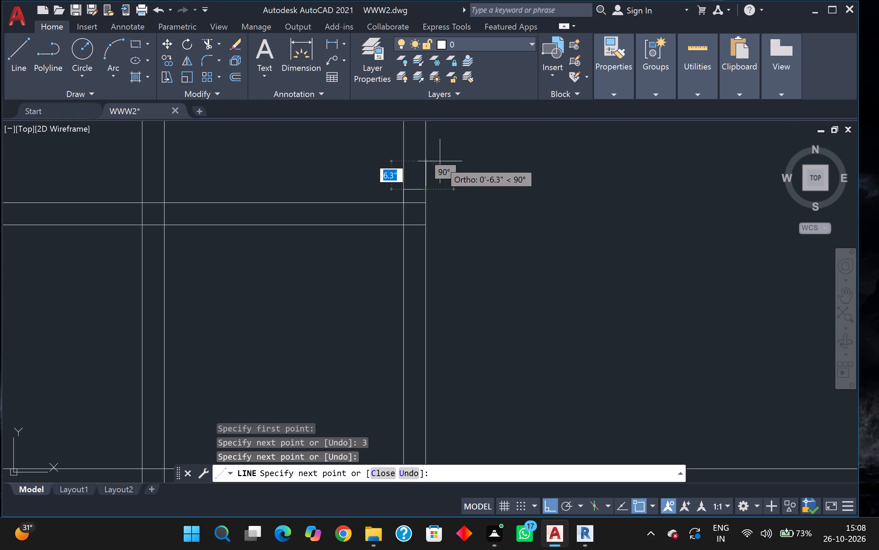
middle_drag(440, 161, 445, 255)
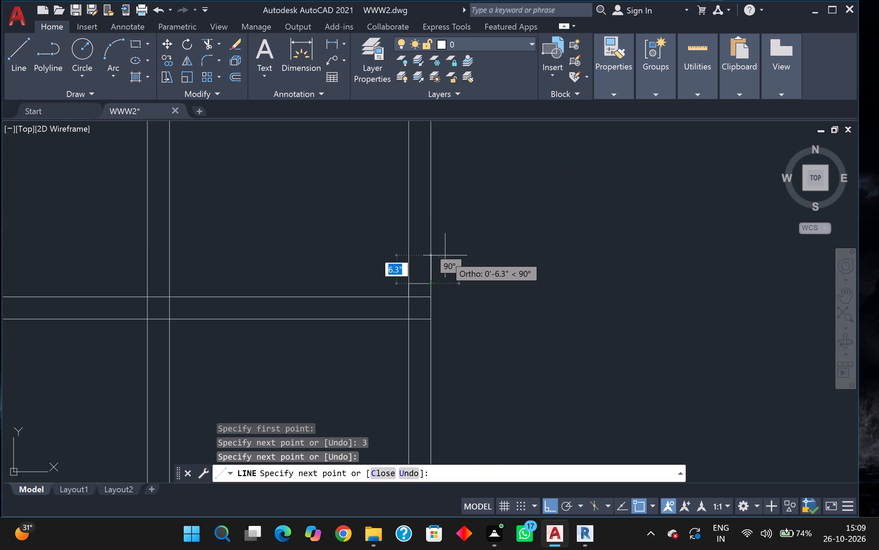
text(2'5)
key(Return)
scroll(445, 254, down, 3)
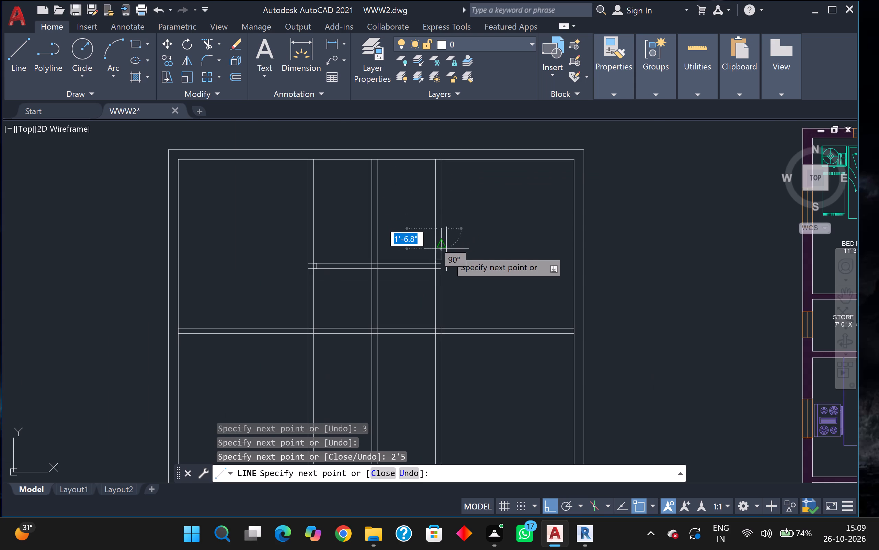
scroll(416, 241, up, 2)
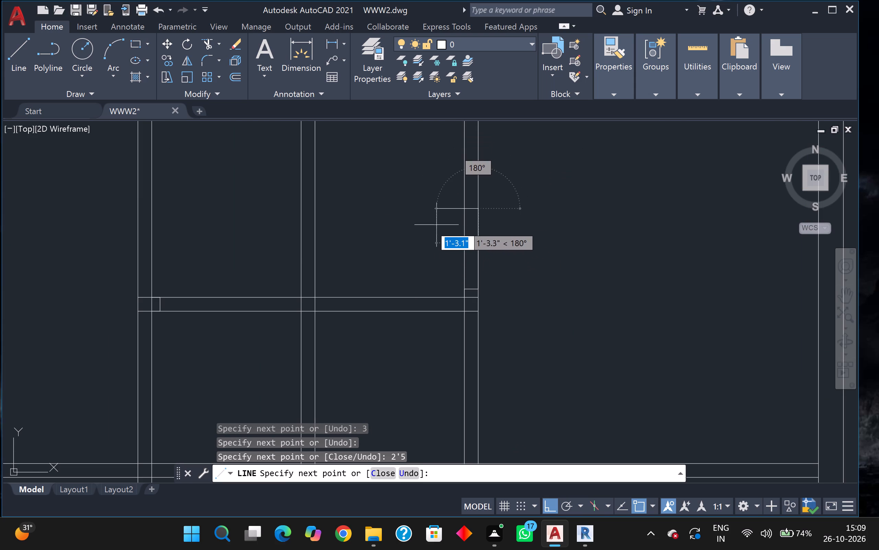
click(468, 206)
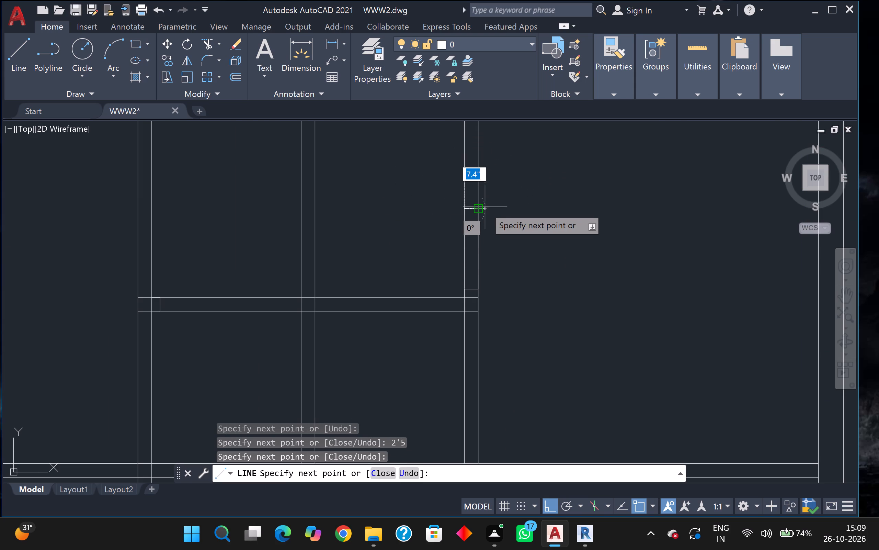
key(Escape)
Offset the door jamb beside the first vertical partition 2'5" east to mark the opening's other side in the short horizontal partition.
scroll(200, 321, up, 1)
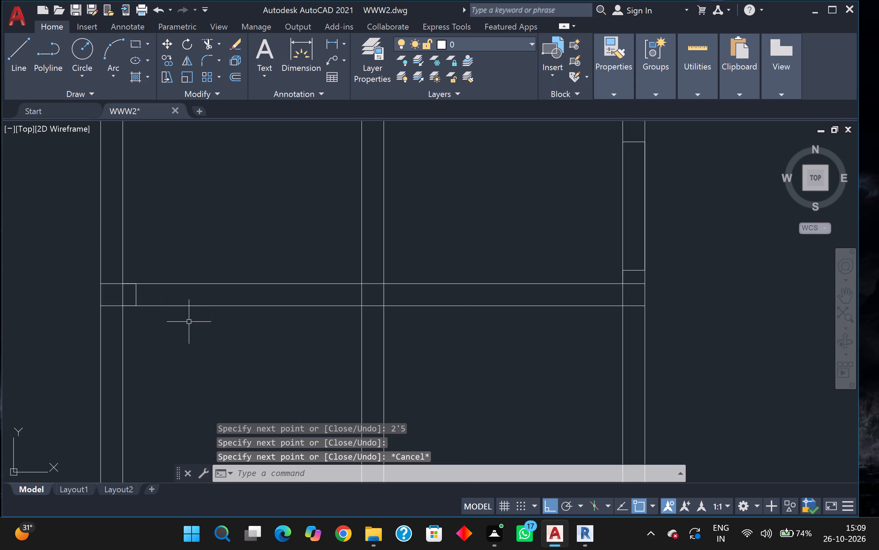
key(o)
key(Return)
key(Return)
click(134, 299)
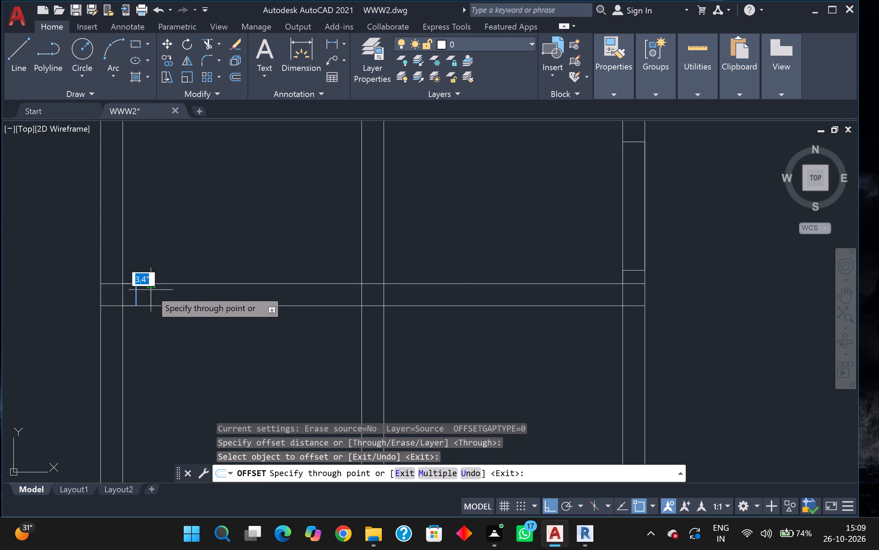
text(2'5)
key(Return)
Examine the drafted partitions and the finished reference floor plan beside them for the remaining door positions.
scroll(164, 292, down, 3)
scroll(257, 315, down, 1)
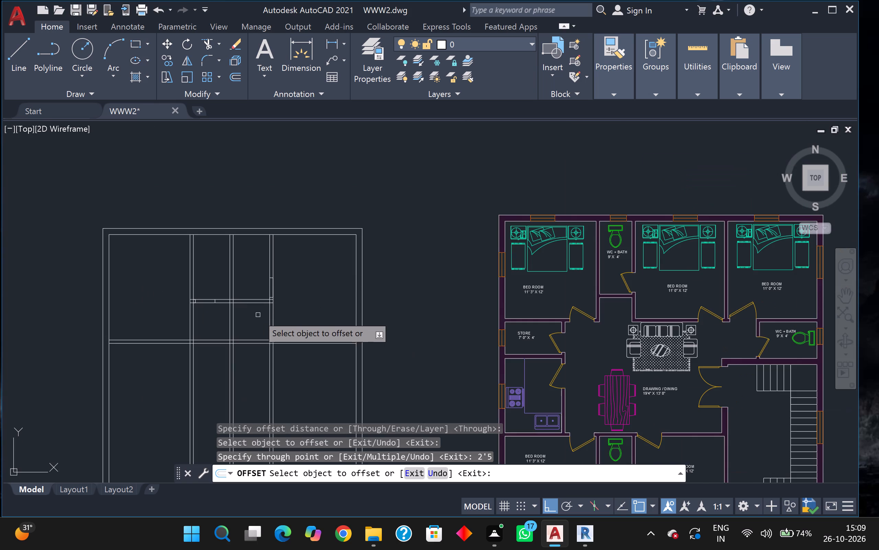
middle_drag(275, 309, 311, 256)
scroll(287, 286, up, 2)
scroll(286, 286, down, 1)
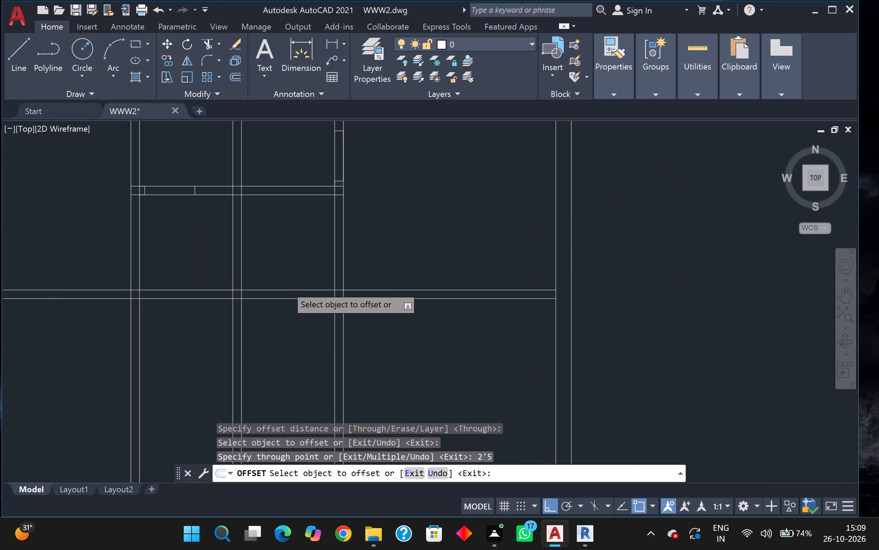
scroll(286, 286, down, 1)
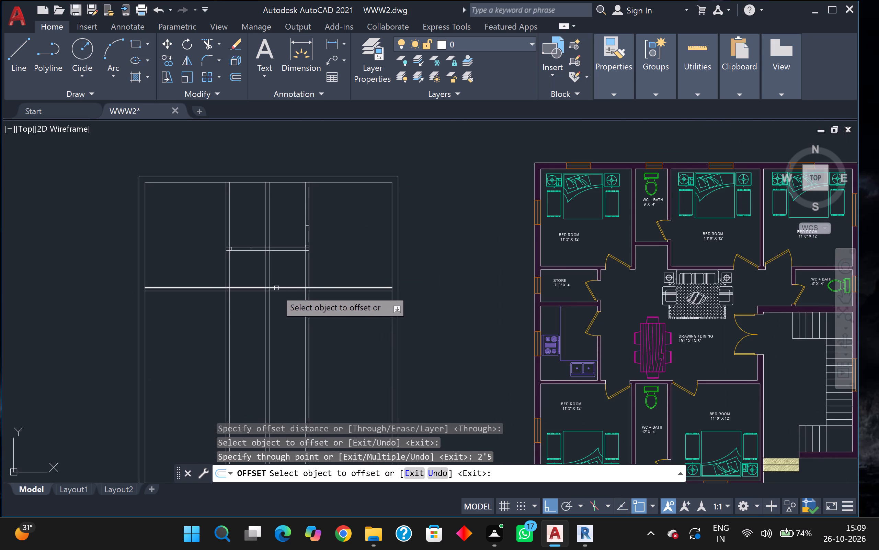
scroll(256, 297, up, 1)
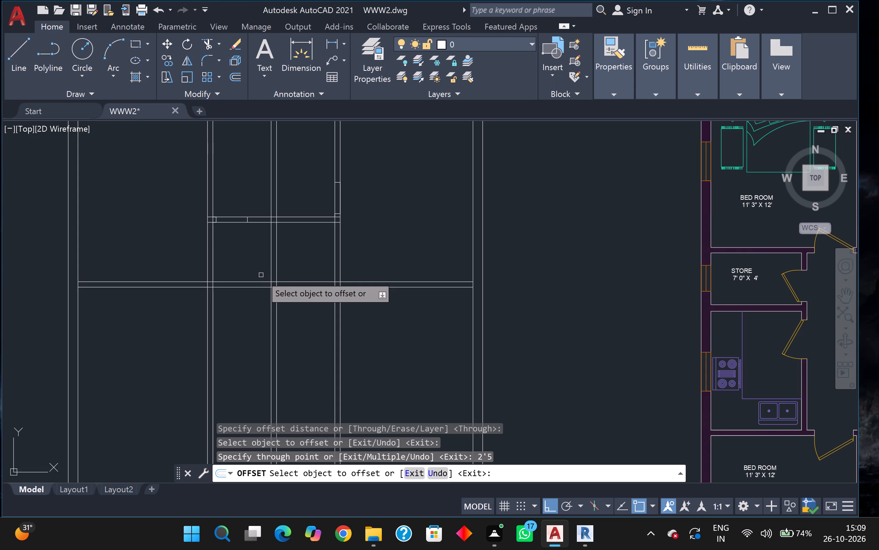
scroll(153, 292, down, 2)
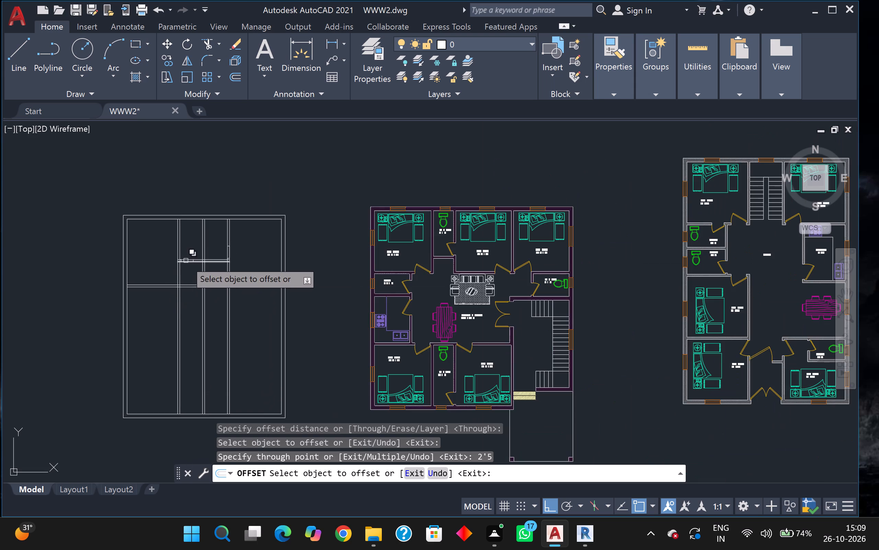
scroll(186, 260, up, 3)
middle_drag(265, 280, 201, 236)
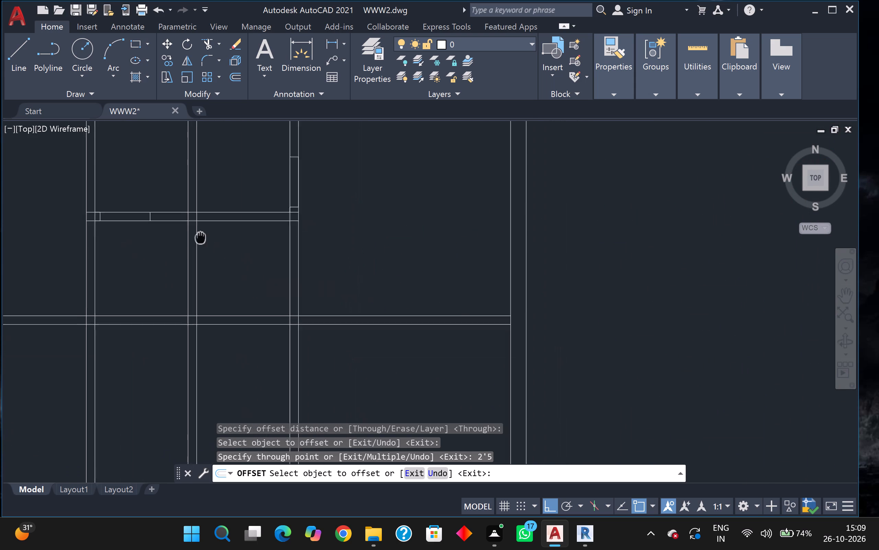
middle_drag(201, 236, 180, 202)
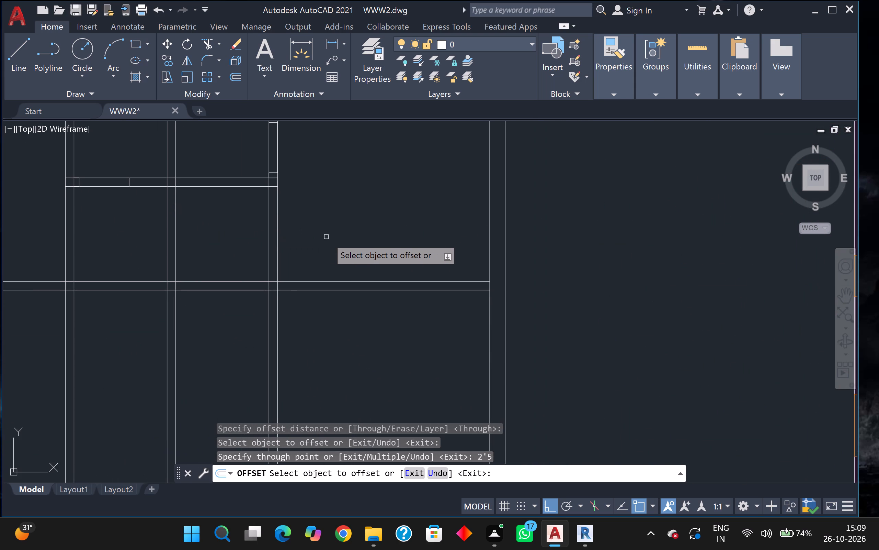
scroll(325, 237, down, 1)
scroll(290, 234, up, 1)
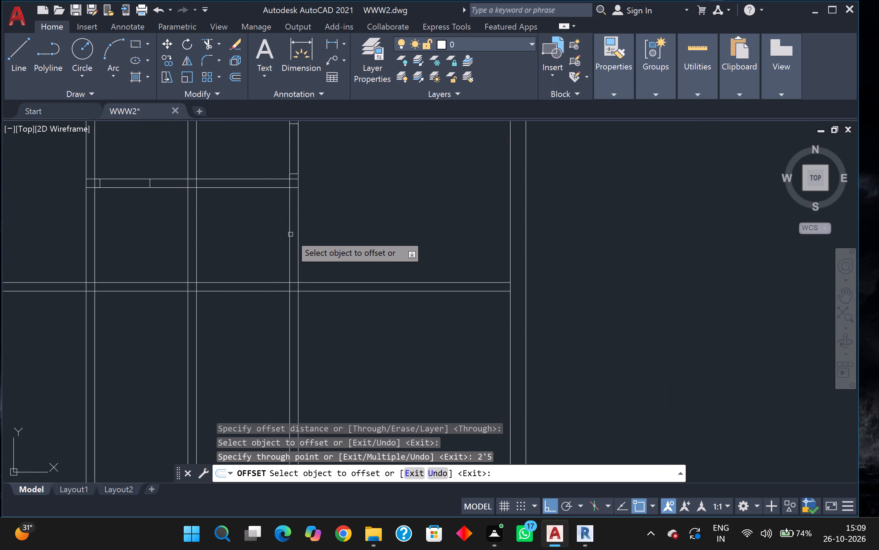
key(Escape)
Outline a 3' door opening in the third vertical partition, starting 3" north of the full-width horizontal partition, with 5" jamb lines.
key(l)
key(Return)
scroll(290, 243, up, 2)
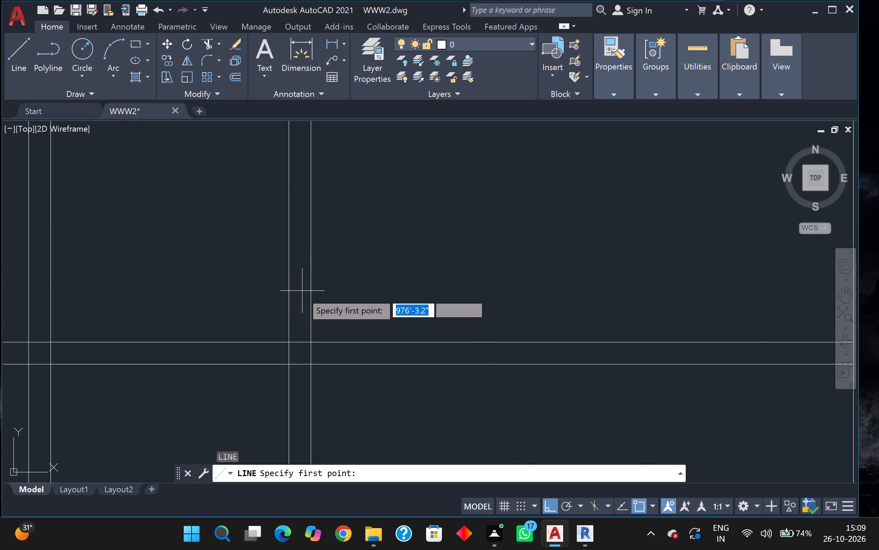
click(285, 342)
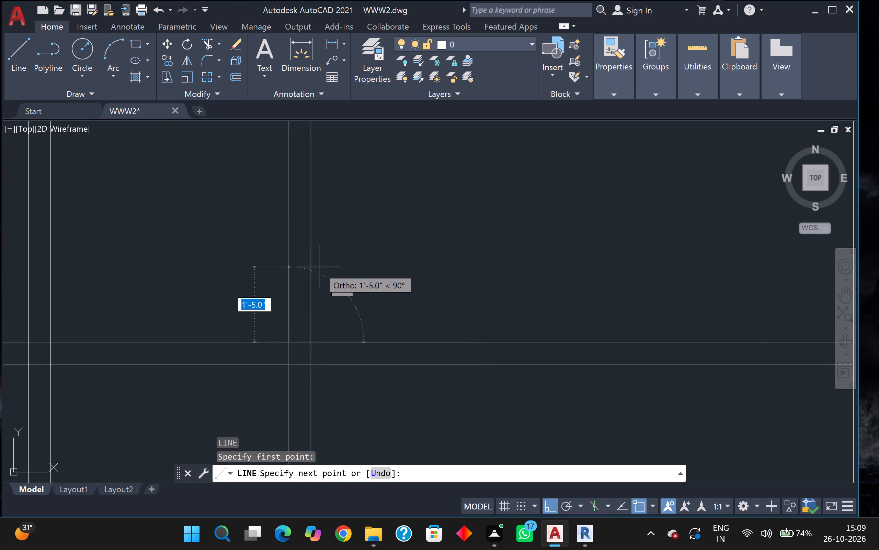
key(3)
key(Return)
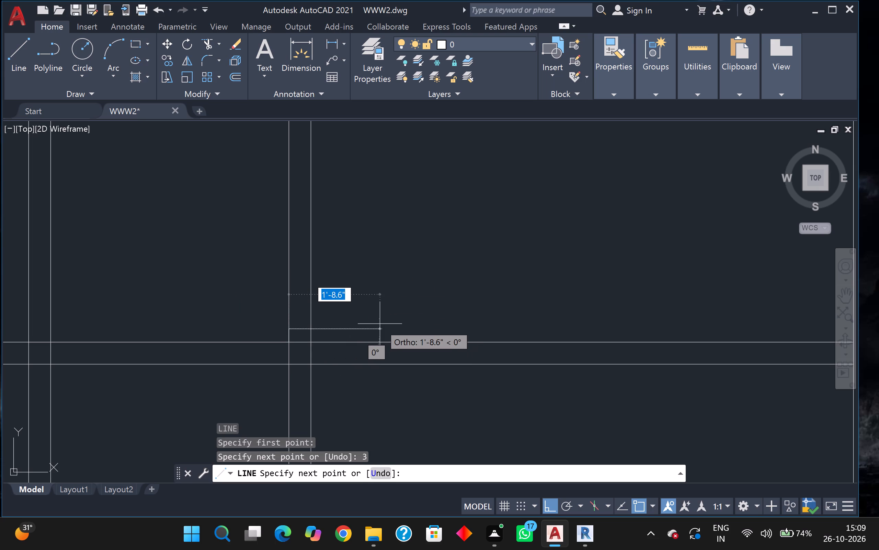
key(5)
key(Return)
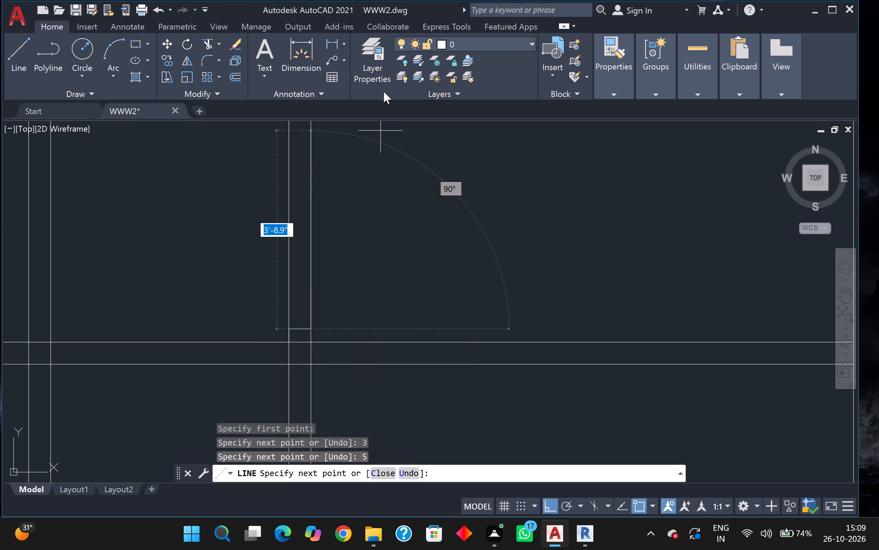
key(3)
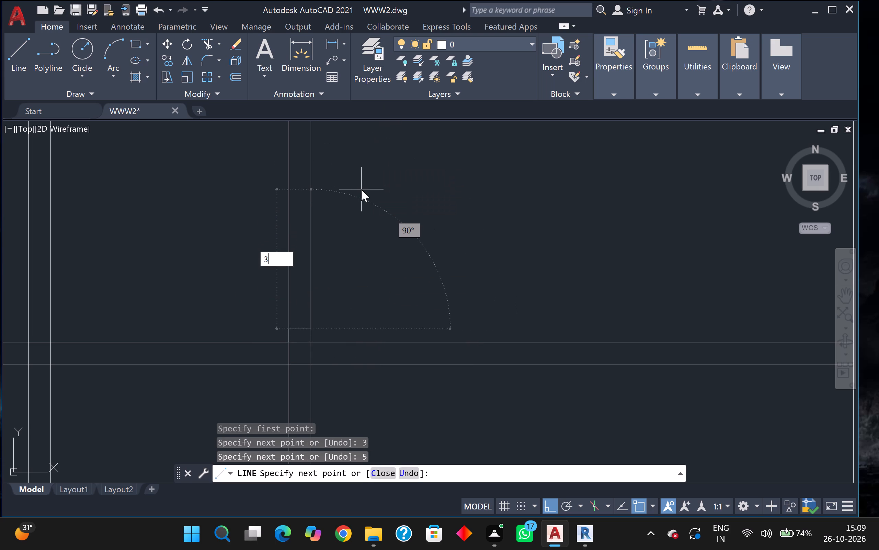
key(apostrophe)
key(Return)
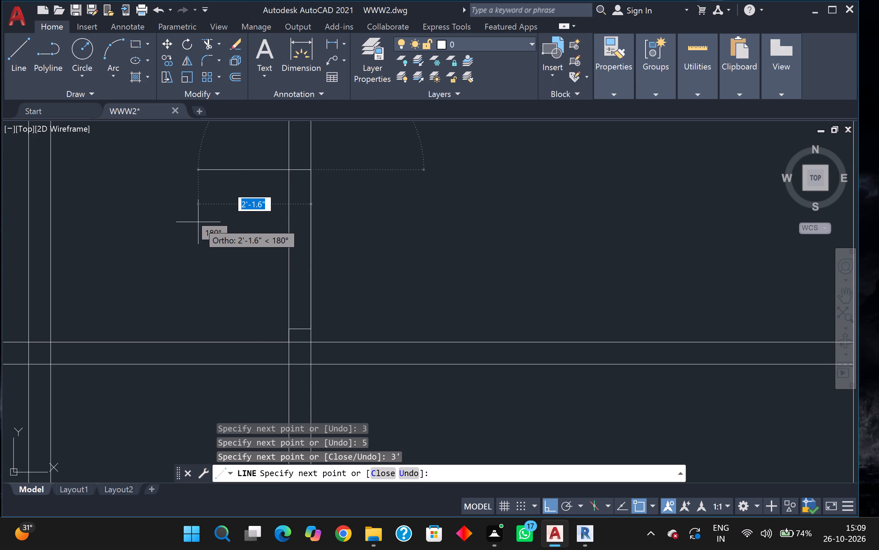
key(5)
key(Return)
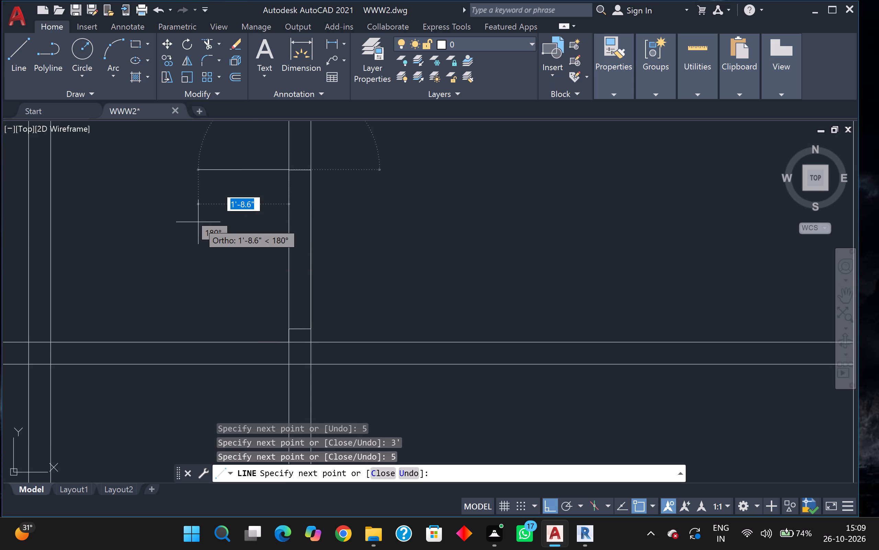
key(Escape)
Outline a 3' door opening in the first vertical partition, starting 3" north of the full-width horizontal partition, with 5" jamb lines.
scroll(198, 222, down, 1)
scroll(255, 234, down, 1)
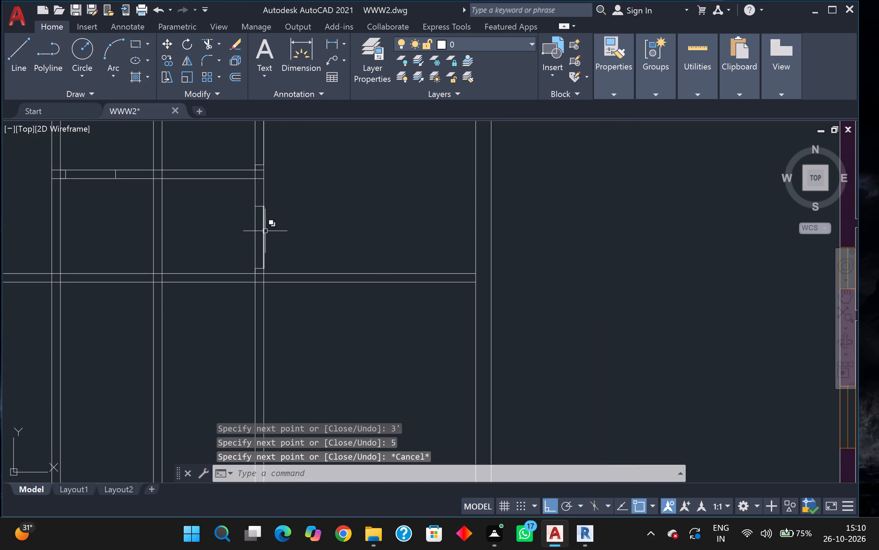
scroll(322, 223, down, 2)
scroll(322, 223, up, 1)
middle_drag(322, 223, 371, 171)
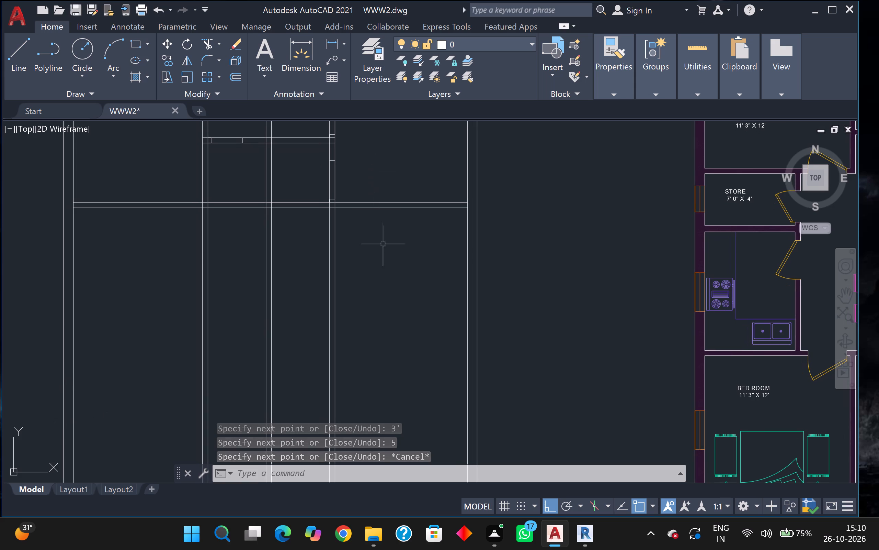
scroll(399, 310, down, 1)
middle_drag(399, 310, 422, 274)
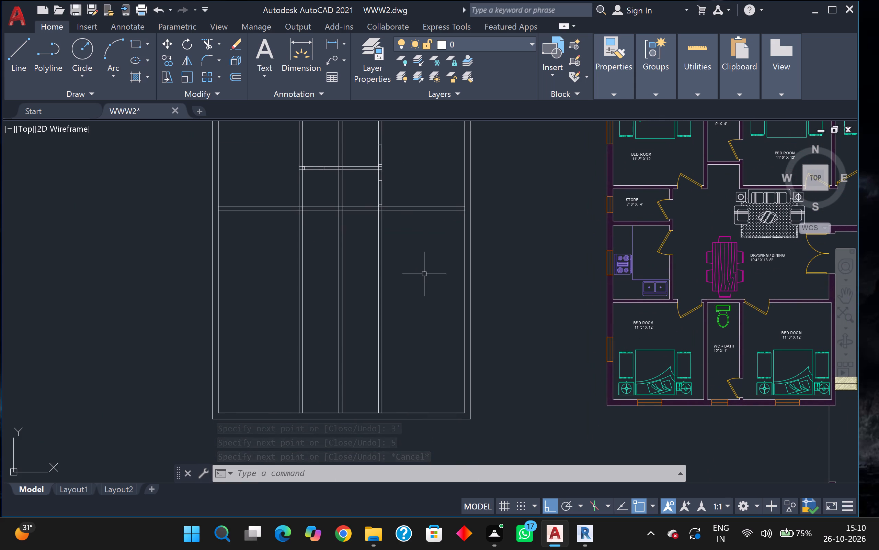
key(l)
key(Return)
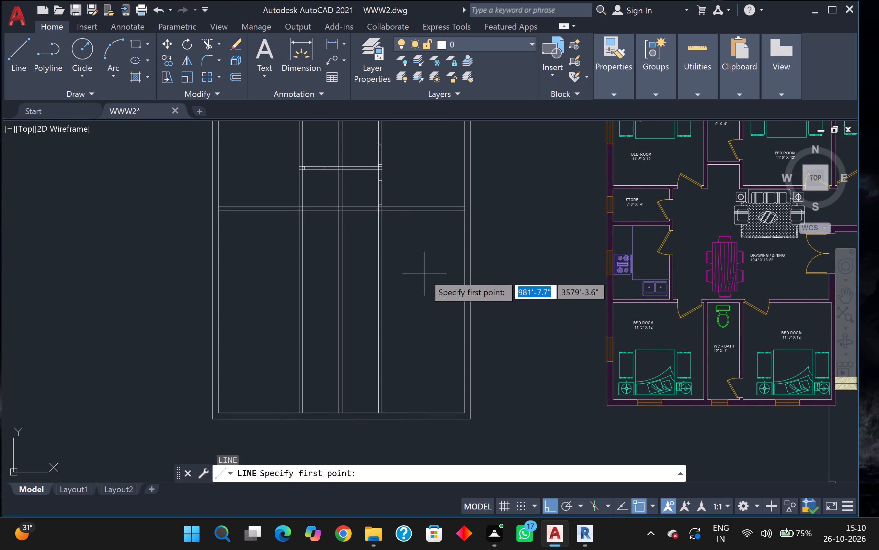
scroll(304, 210, up, 2)
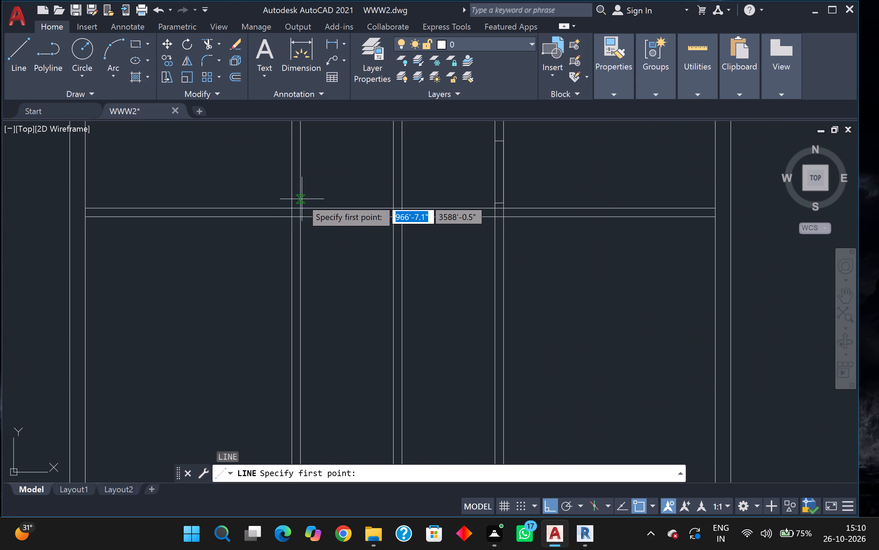
scroll(284, 205, up, 2)
click(302, 212)
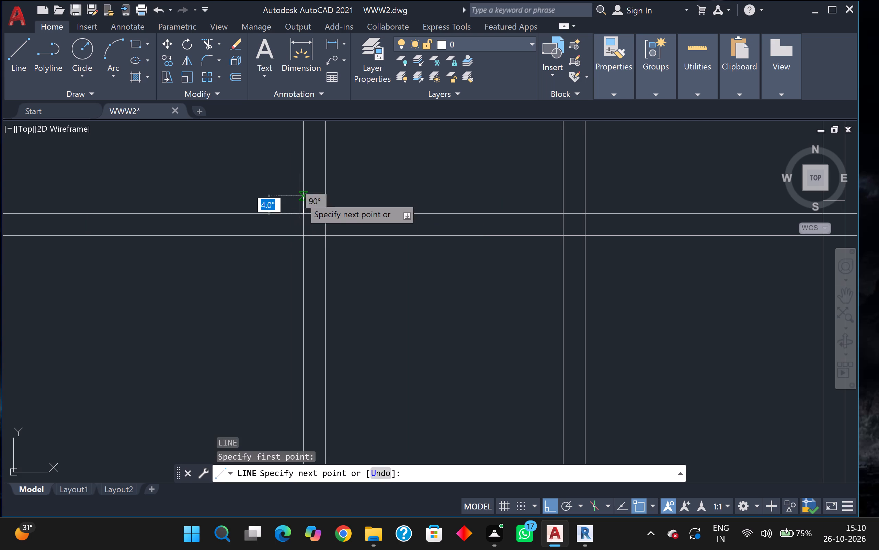
key(3)
key(Return)
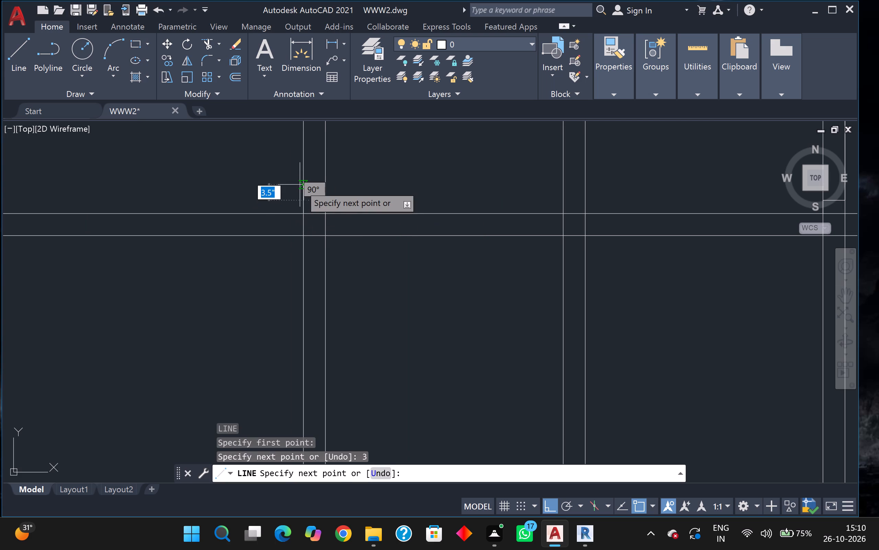
key(5)
key(Return)
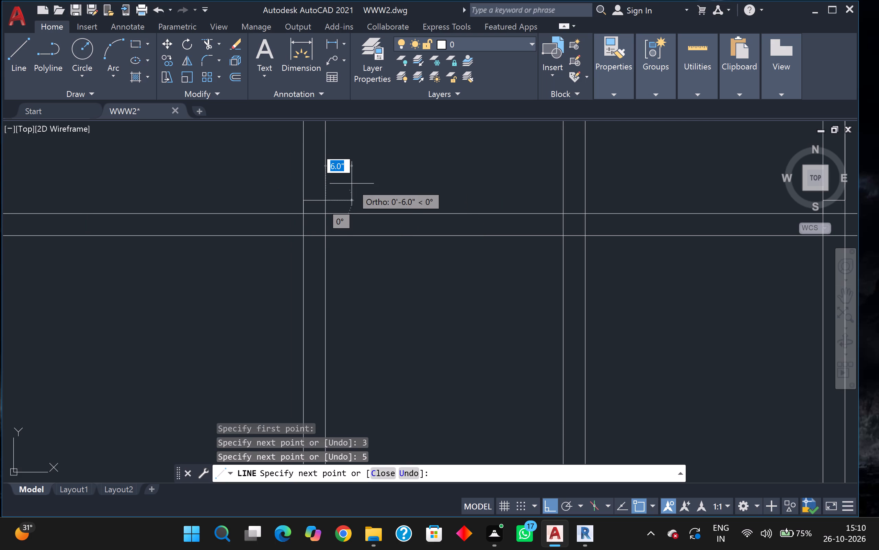
middle_drag(458, 175, 459, 175)
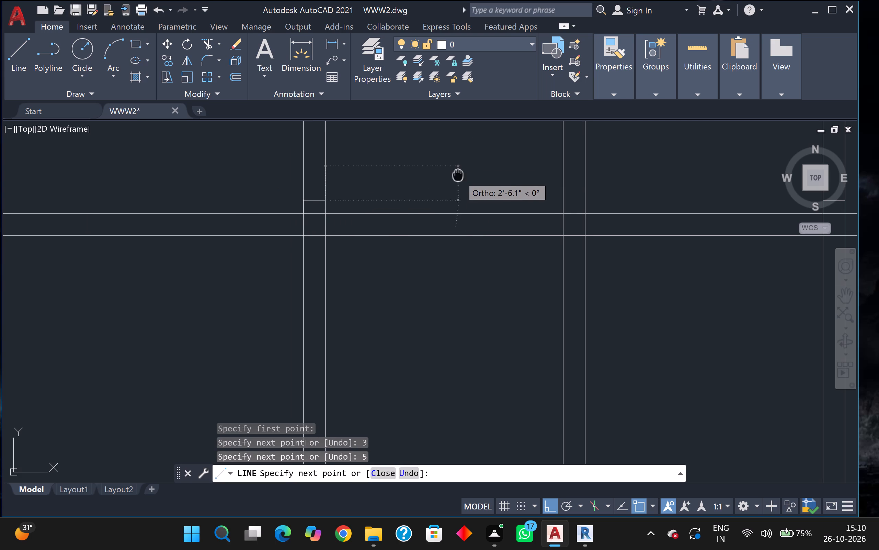
middle_drag(459, 175, 550, 373)
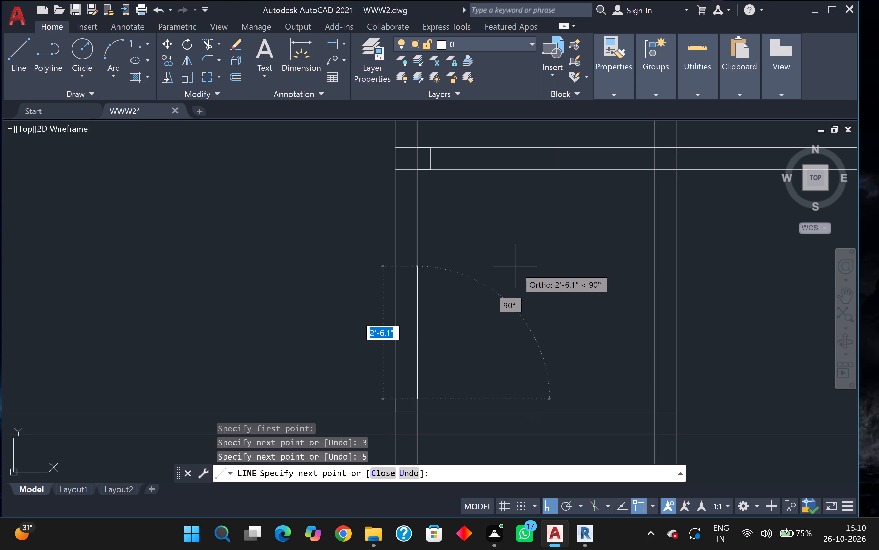
text(3')
key(Return)
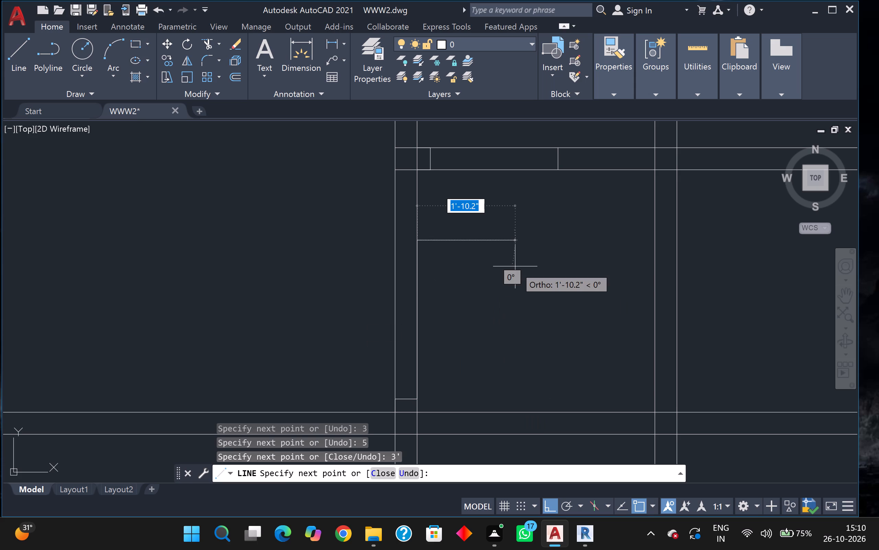
key(5)
key(Return)
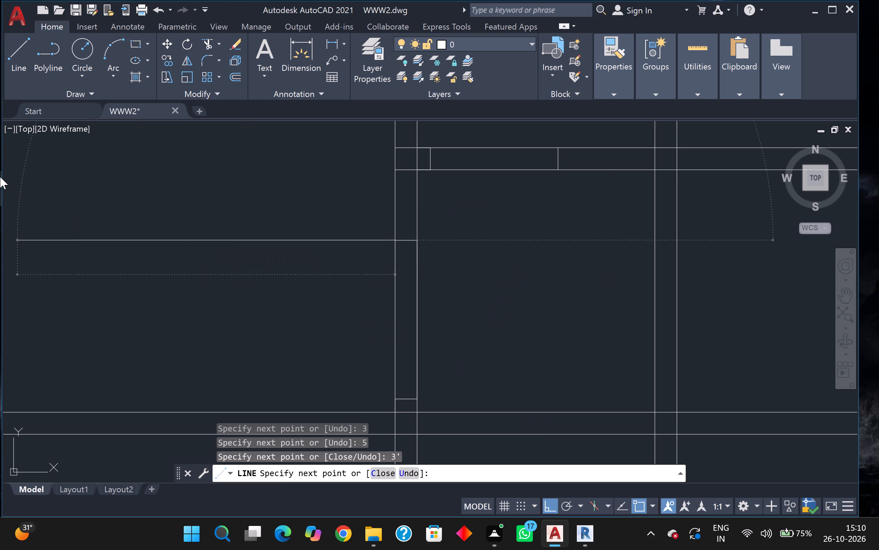
key(Escape)
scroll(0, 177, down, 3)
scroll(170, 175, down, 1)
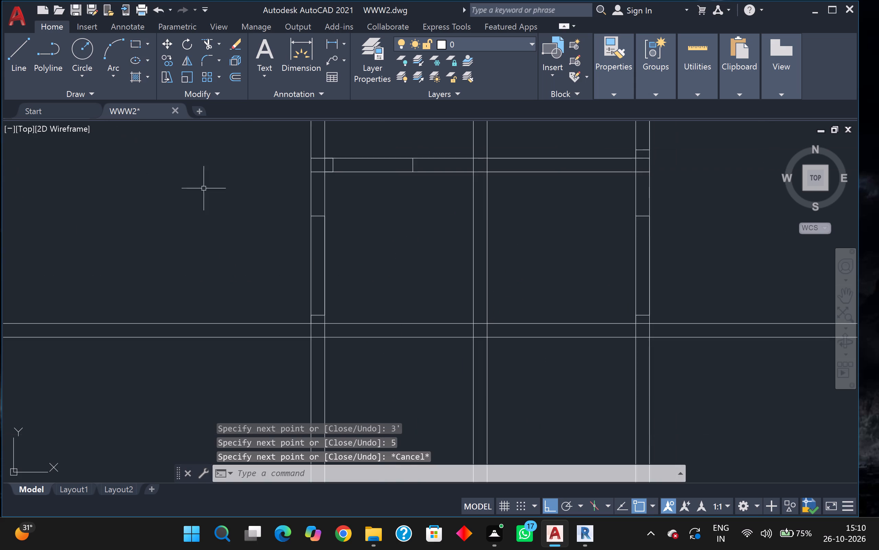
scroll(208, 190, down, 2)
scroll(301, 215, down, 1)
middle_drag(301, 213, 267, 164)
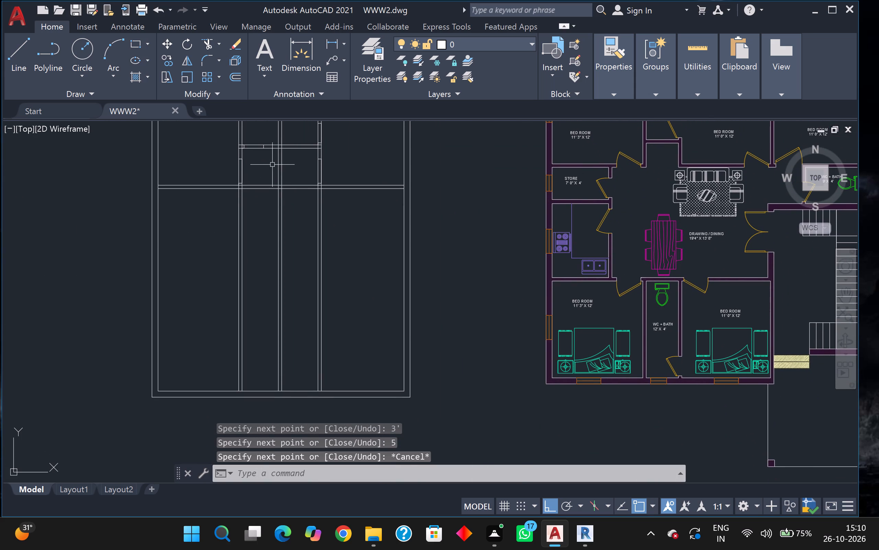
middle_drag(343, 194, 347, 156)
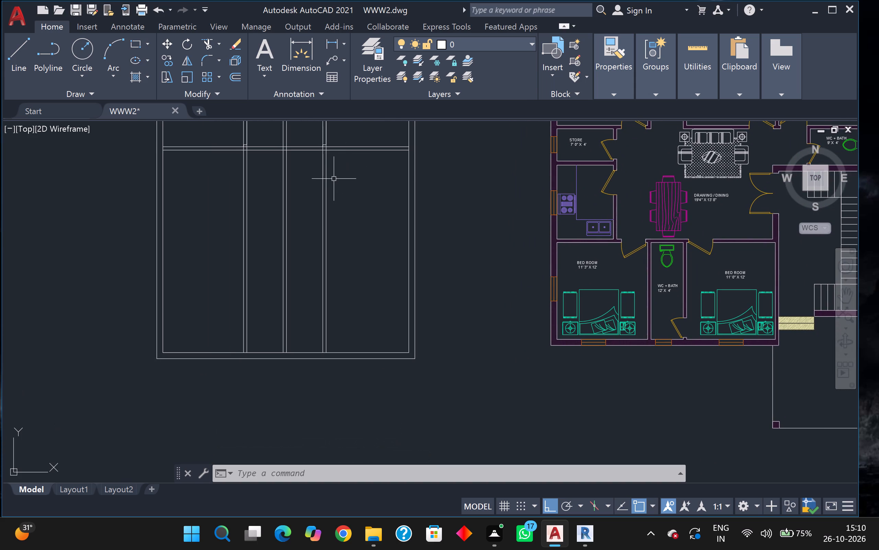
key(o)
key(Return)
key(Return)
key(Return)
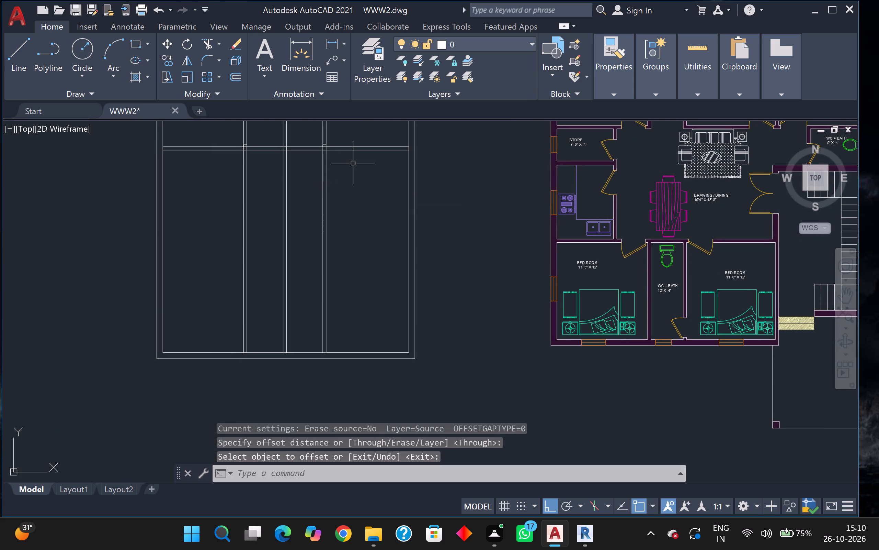
Offset the full-width horizontal partition's south line 9'8" south, and offset that copy 5" south to form another full-width partition.
key(o)
key(Return)
key(Return)
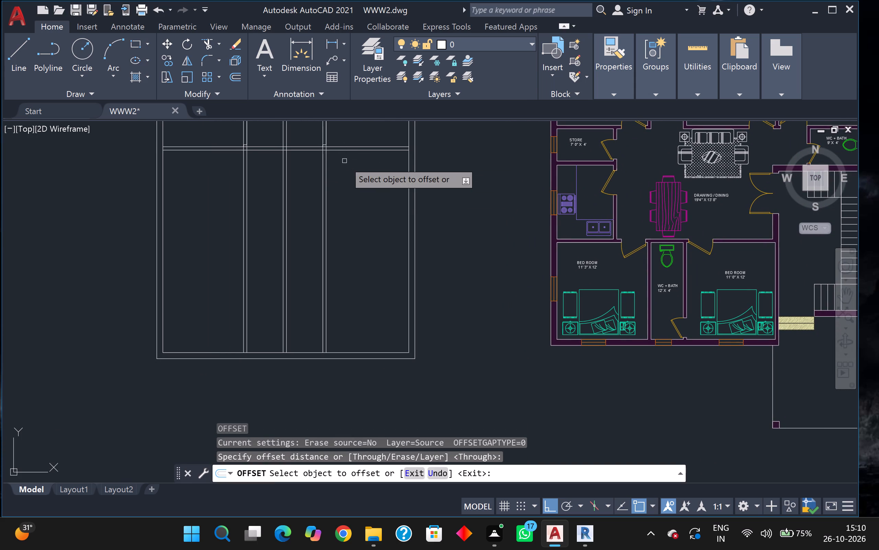
click(344, 151)
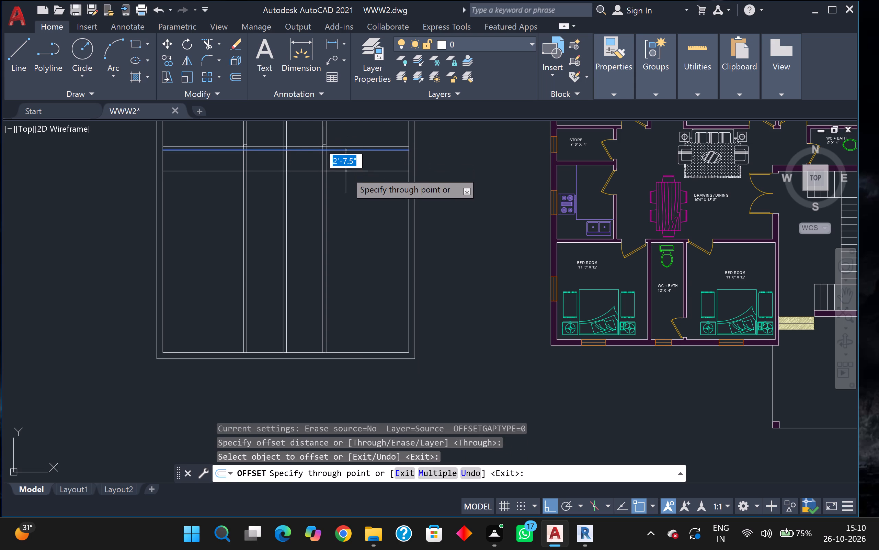
text(10)
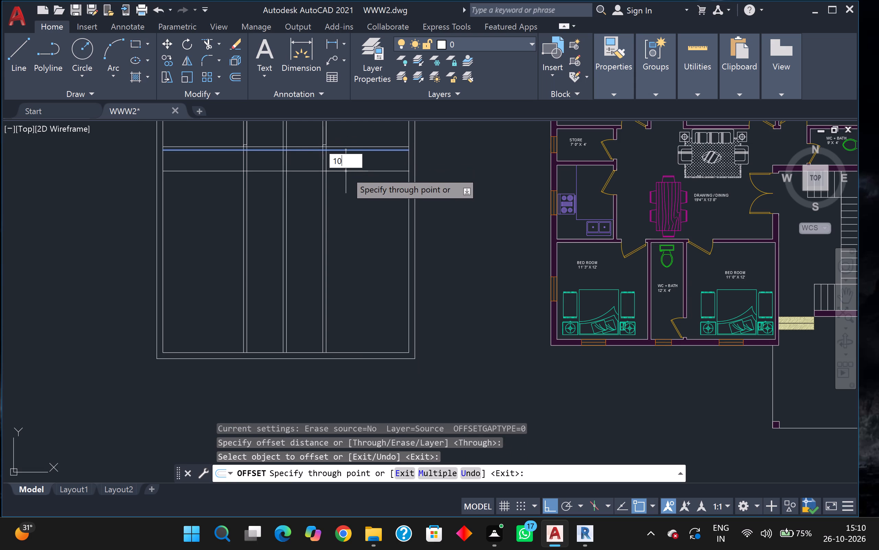
key(apostrophe)
key(BackSpace)
key(BackSpace)
key(BackSpace)
text(9')
key(8)
key(Return)
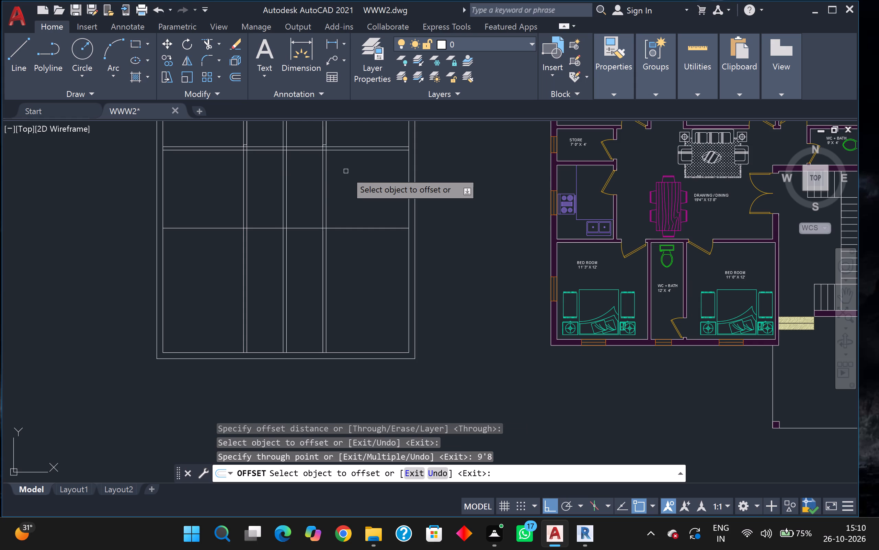
click(381, 229)
key(5)
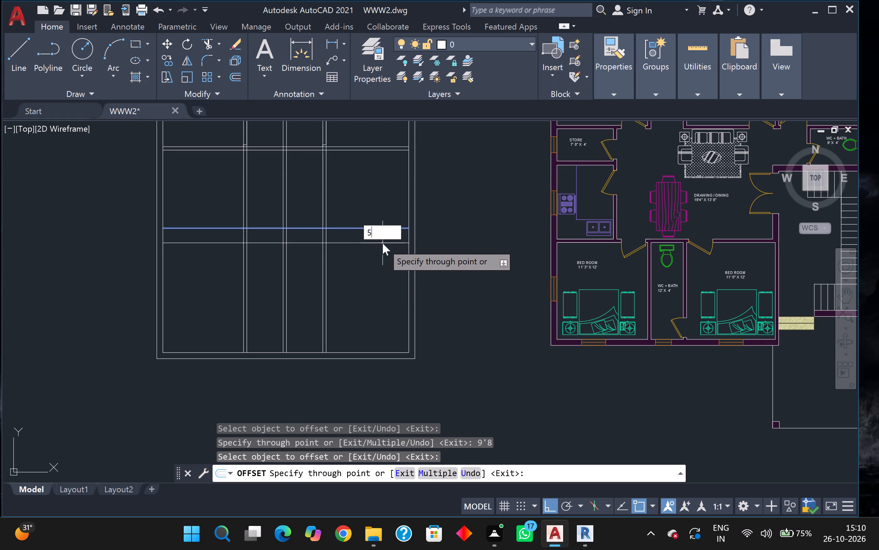
key(Return)
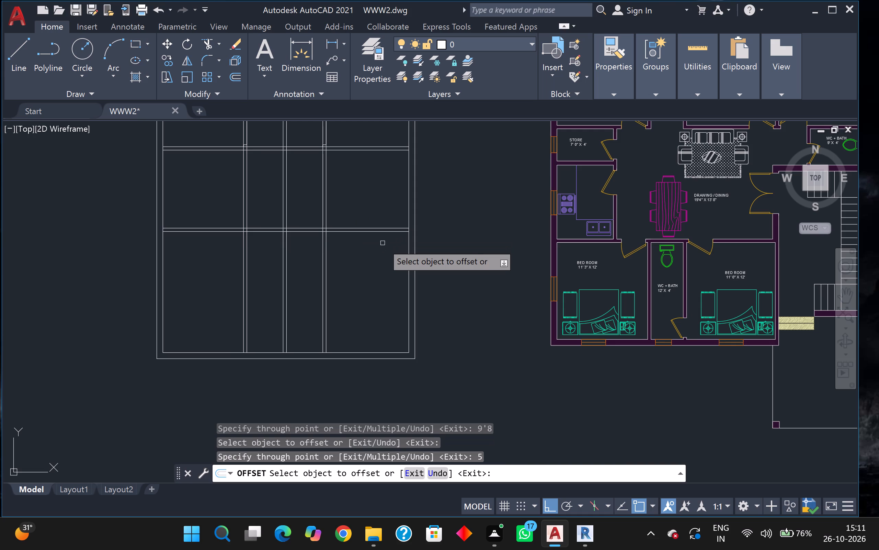
Examine the drafted partition layout against the finished reference floor plan beside it.
scroll(376, 242, up, 1)
middle_drag(376, 242, 373, 337)
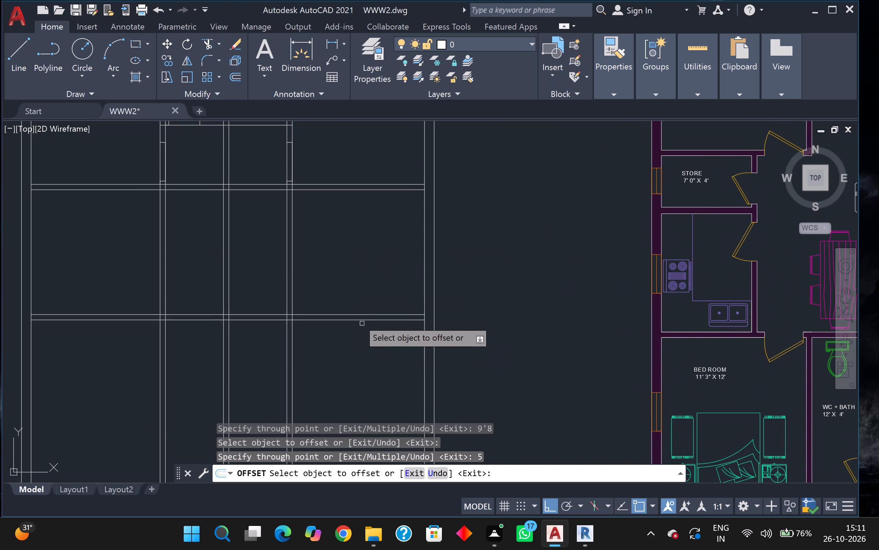
scroll(335, 287, down, 1)
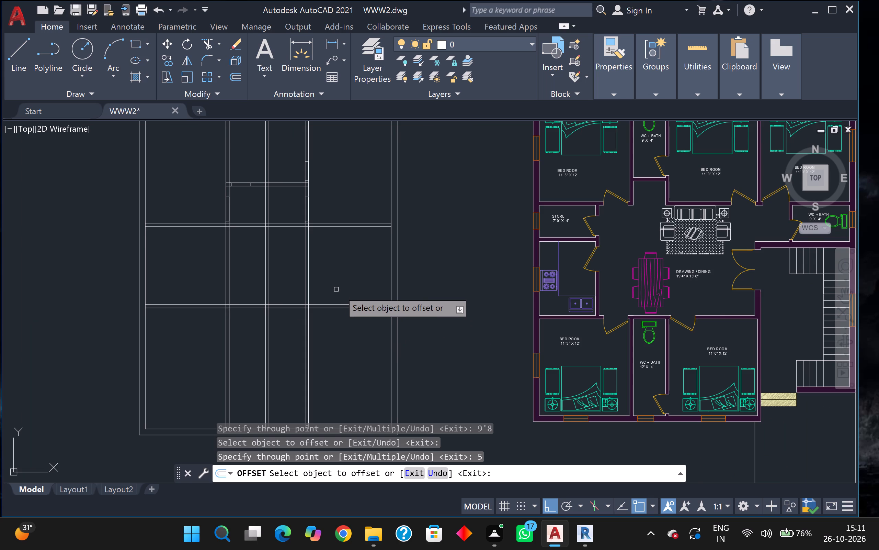
middle_drag(349, 285, 357, 275)
scroll(362, 274, down, 1)
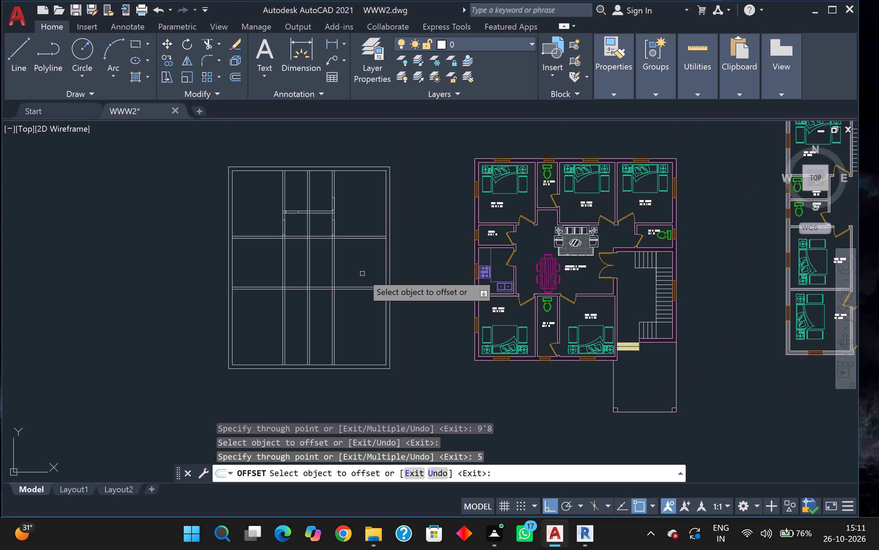
scroll(362, 274, down, 1)
scroll(362, 274, up, 1)
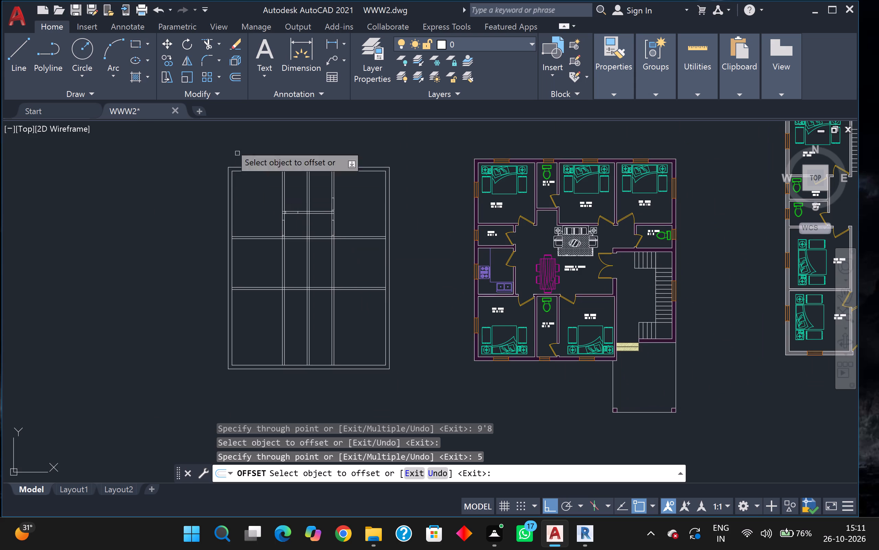
scroll(326, 252, down, 1)
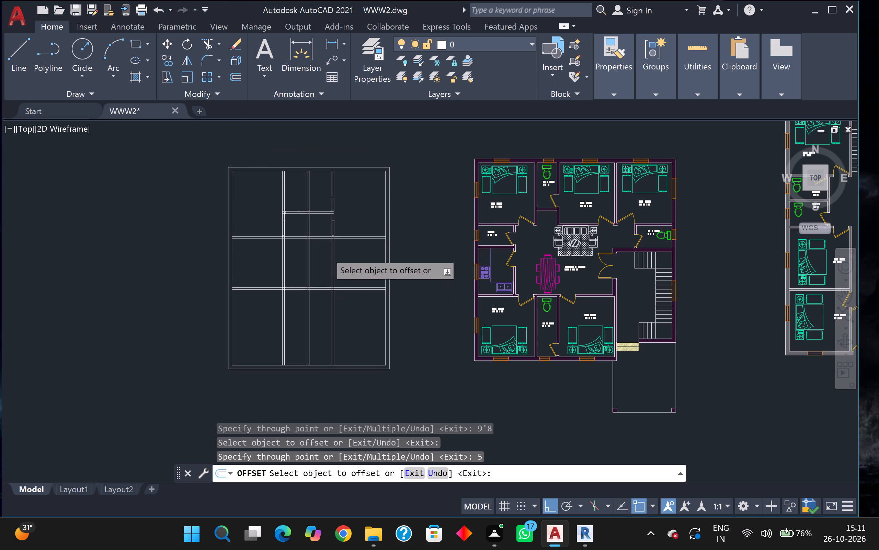
scroll(350, 252, up, 1)
middle_drag(350, 252, 345, 249)
scroll(349, 251, up, 1)
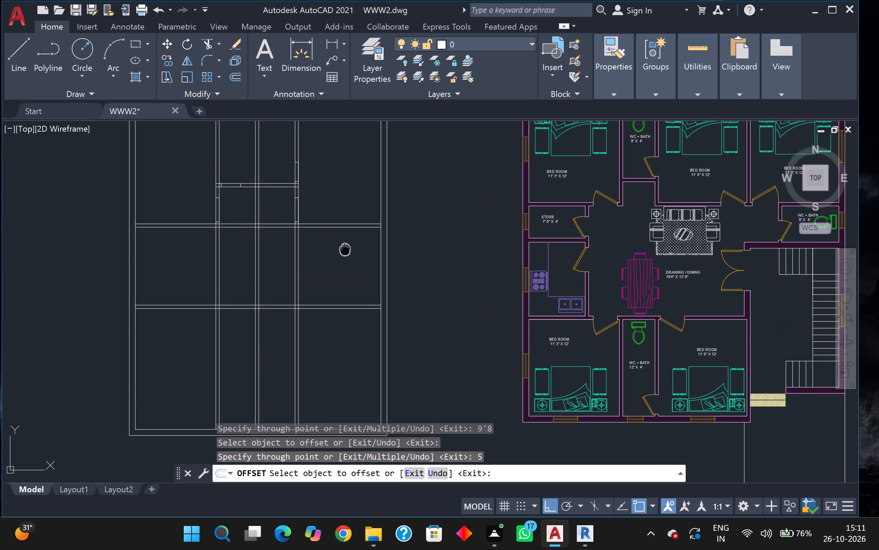
middle_drag(345, 249, 342, 249)
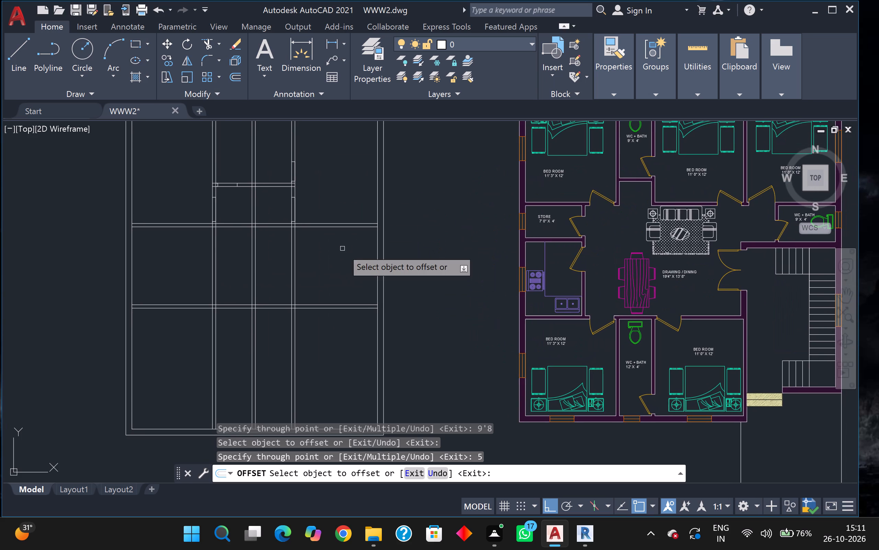
scroll(179, 297, up, 1)
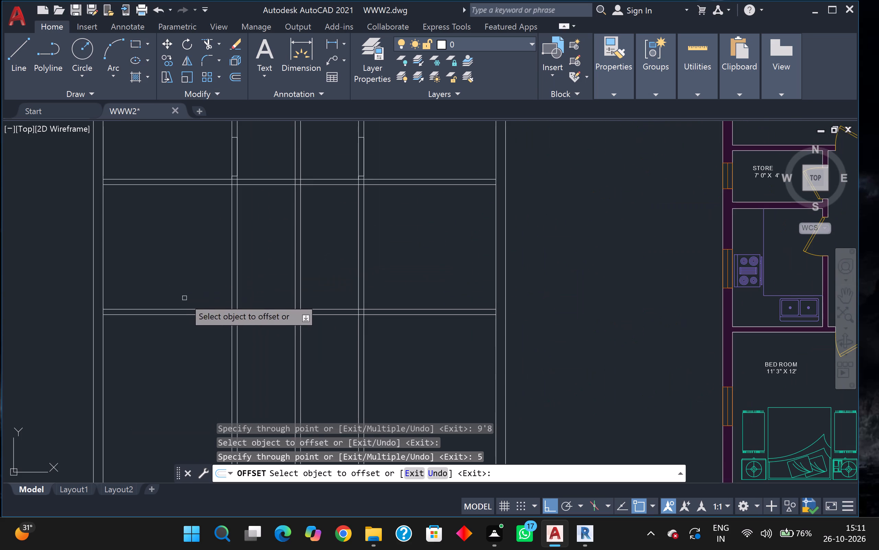
key(Escape)
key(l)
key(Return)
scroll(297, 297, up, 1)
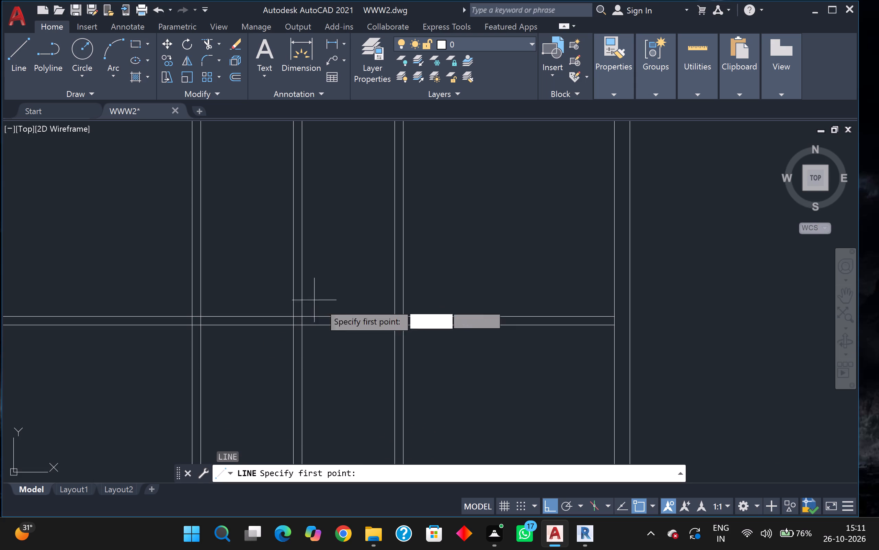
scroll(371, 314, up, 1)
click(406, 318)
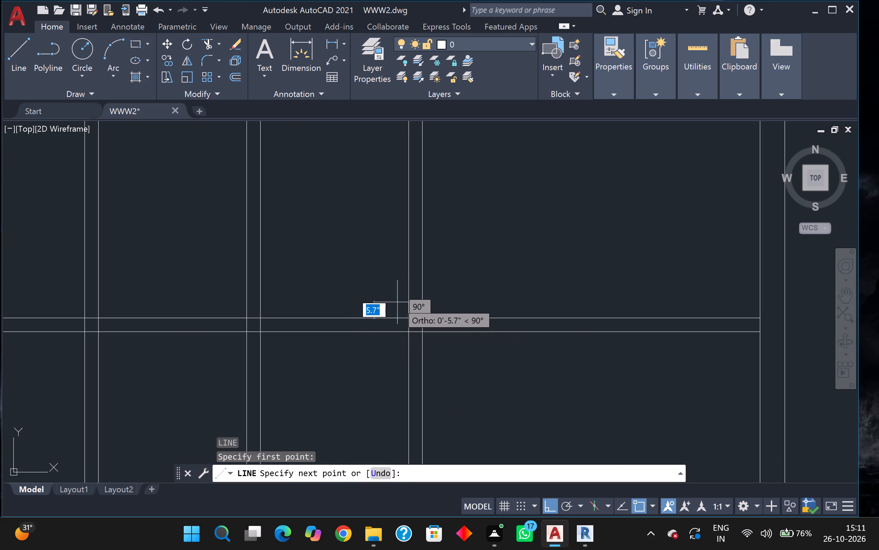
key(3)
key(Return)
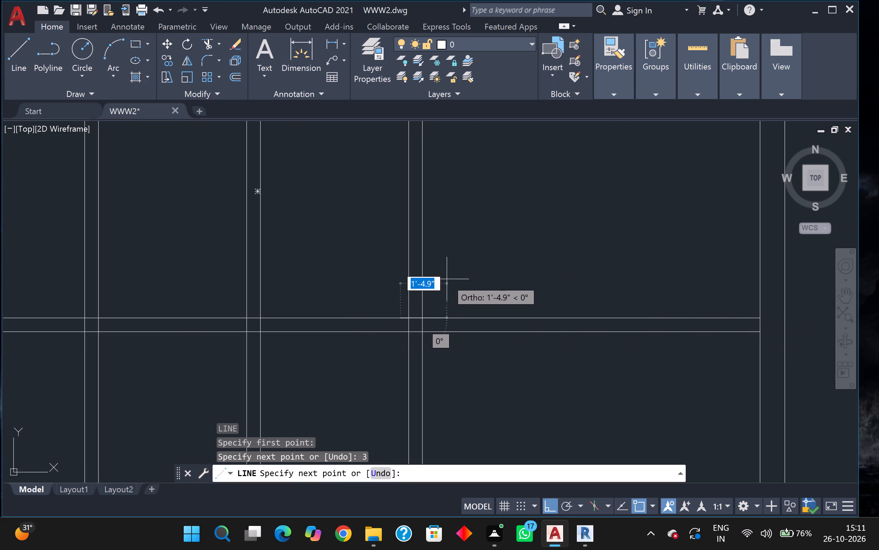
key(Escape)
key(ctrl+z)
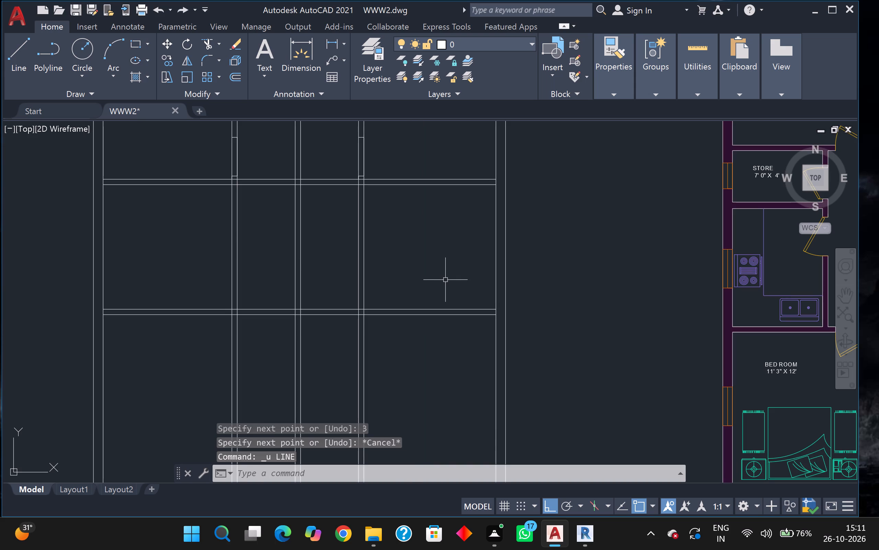
Outline a 3' door opening in the third vertical partition, starting 3" north of the lower full-width horizontal partition, with 5" jamb lines.
key(l)
key(Return)
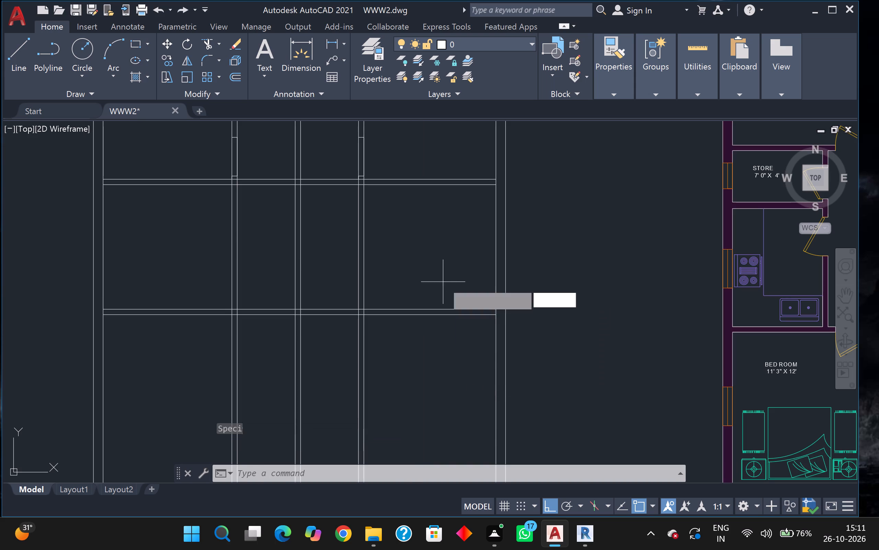
scroll(391, 319, up, 2)
click(309, 295)
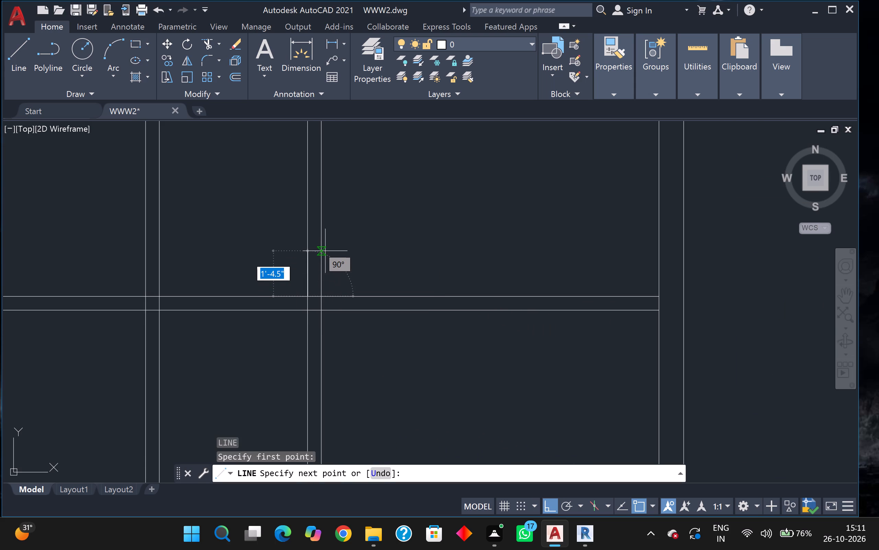
key(3)
key(Return)
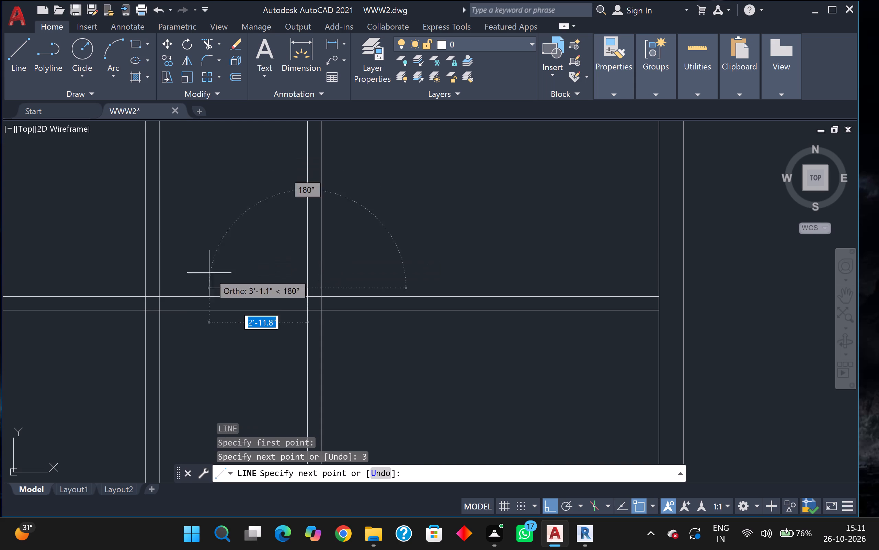
key(5)
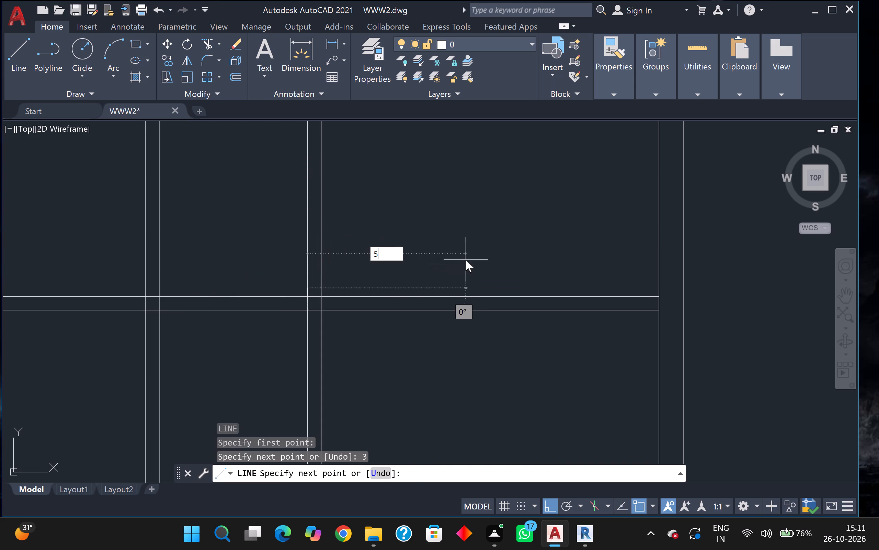
key(Return)
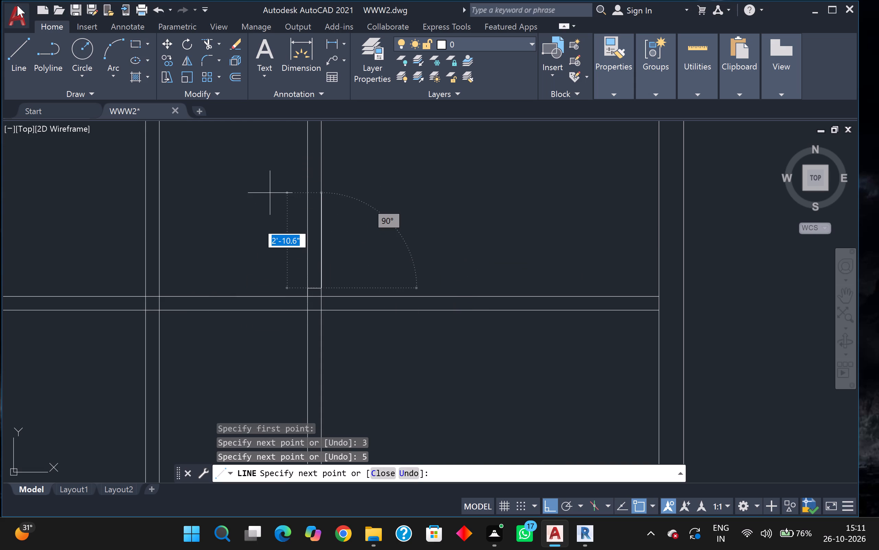
key(3)
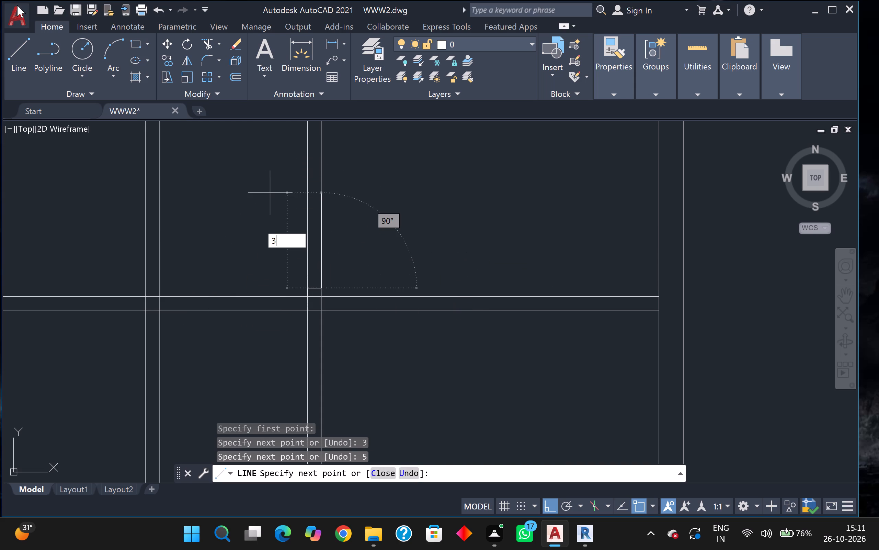
key(apostrophe)
key(Return)
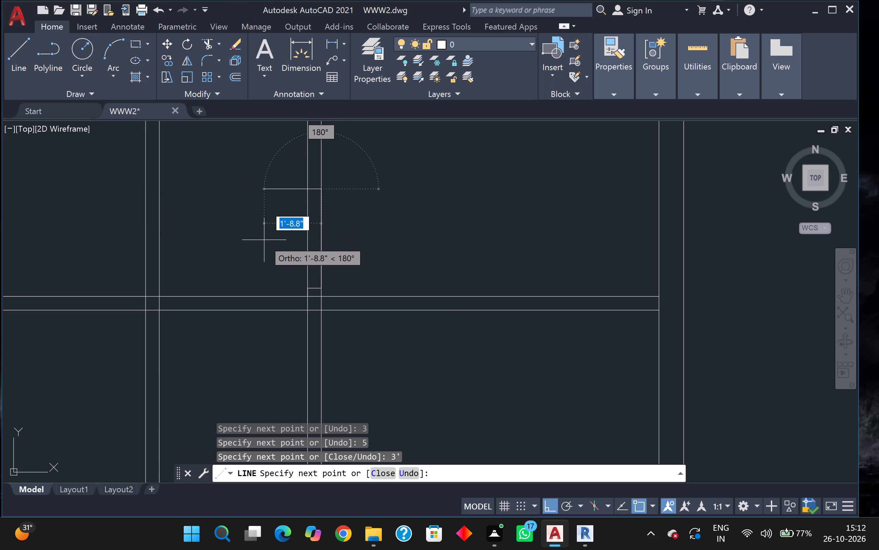
key(5)
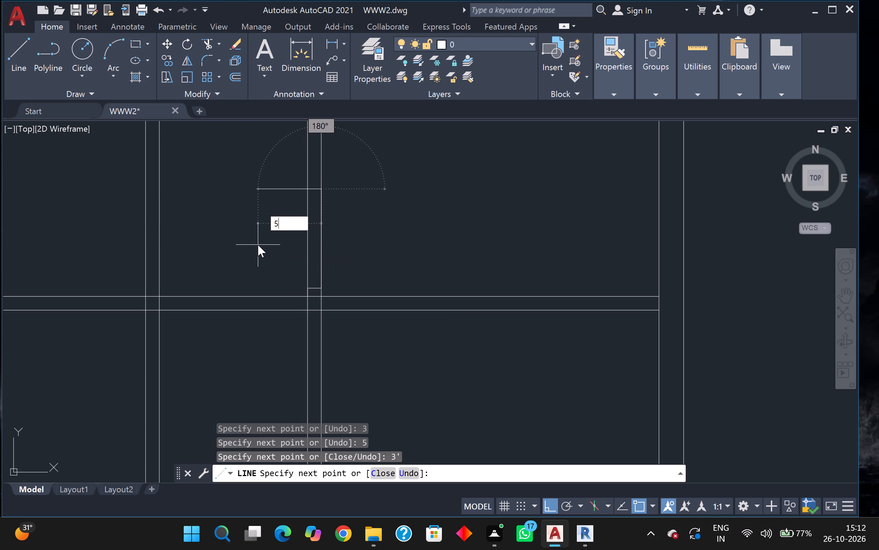
key(Return)
key(Escape)
Trim away both lines of the middle vertical partition between the two full-width horizontal partitions.
scroll(258, 245, down, 2)
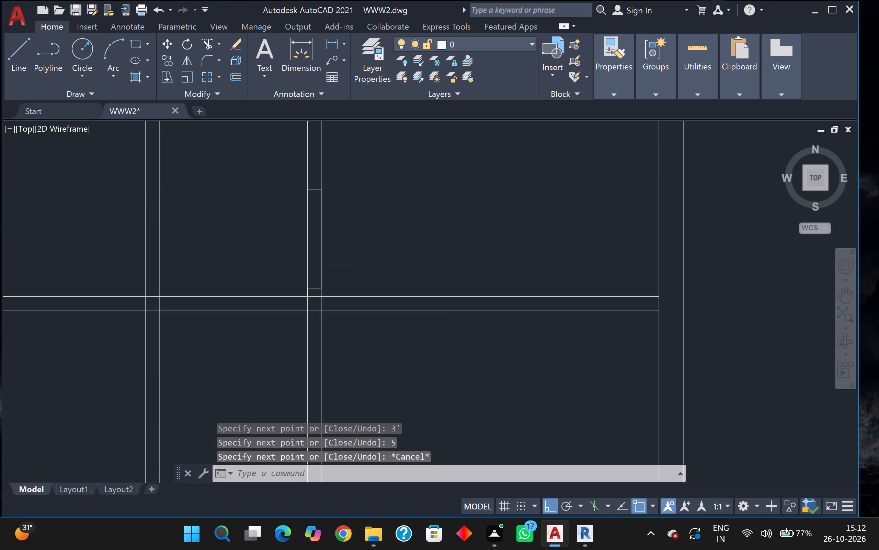
middle_drag(269, 245, 416, 327)
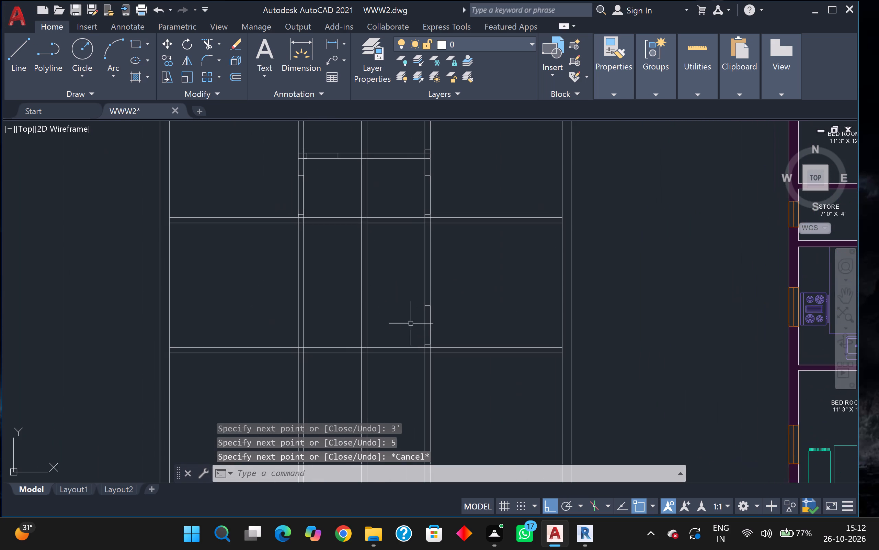
click(205, 46)
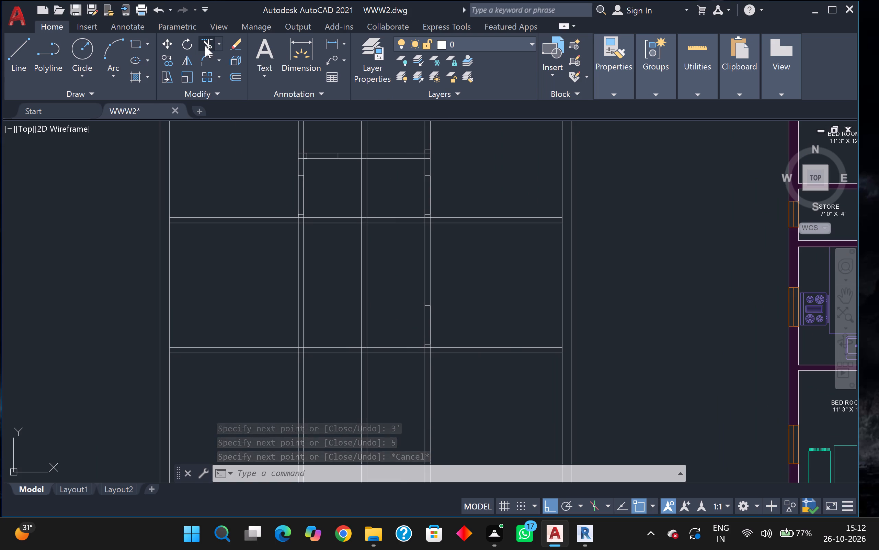
click(347, 315)
drag(370, 310, 374, 310)
scroll(374, 310, down, 2)
middle_drag(372, 310, 374, 309)
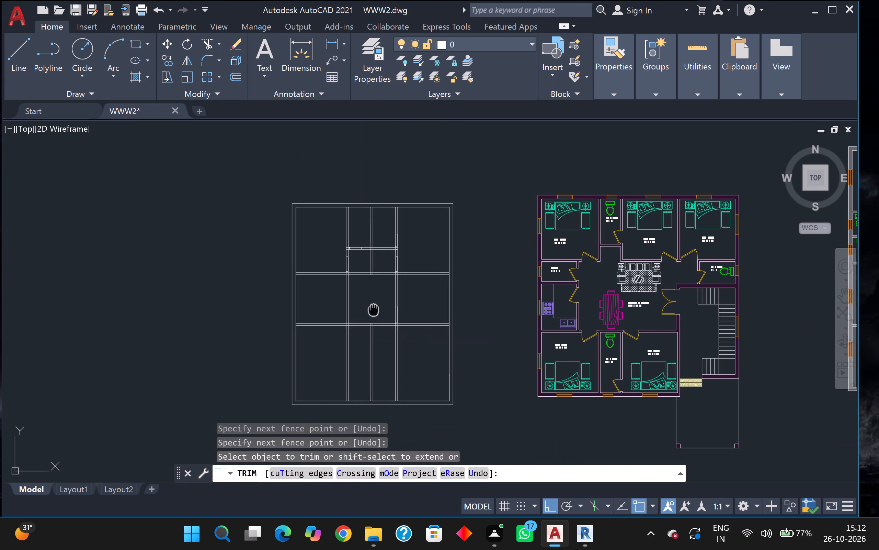
middle_drag(374, 309, 386, 252)
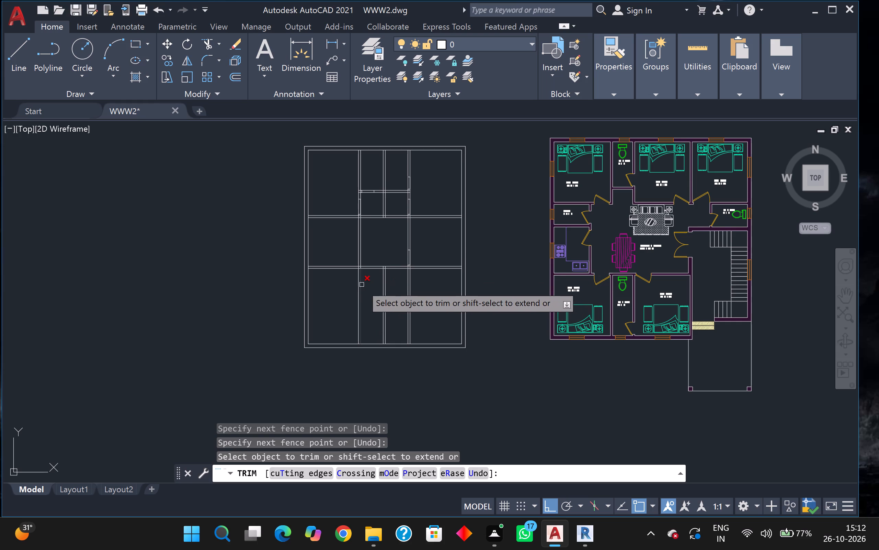
key(Escape)
Start a door opening outline in the first vertical partition, 3" south of the lower full-width horizontal partition, with a 5" jamb line.
scroll(359, 285, up, 4)
key(l)
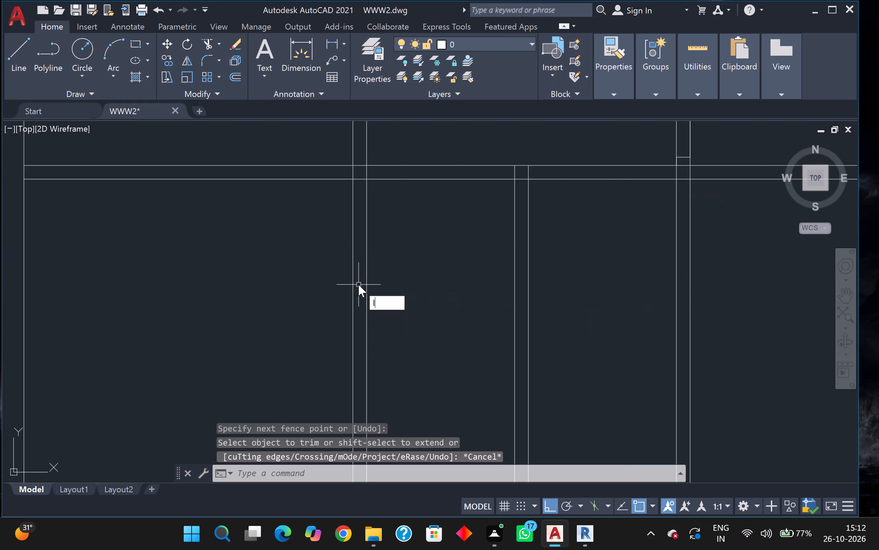
key(Return)
click(351, 183)
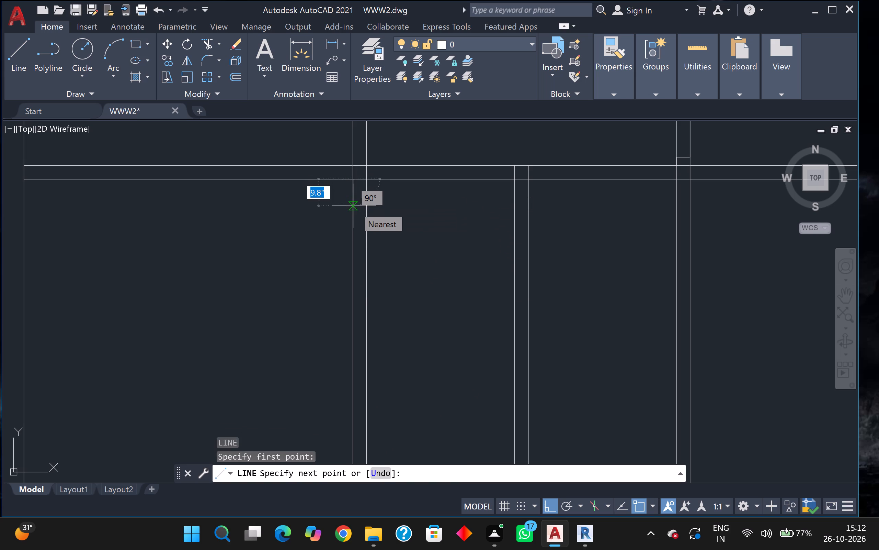
key(3)
key(Return)
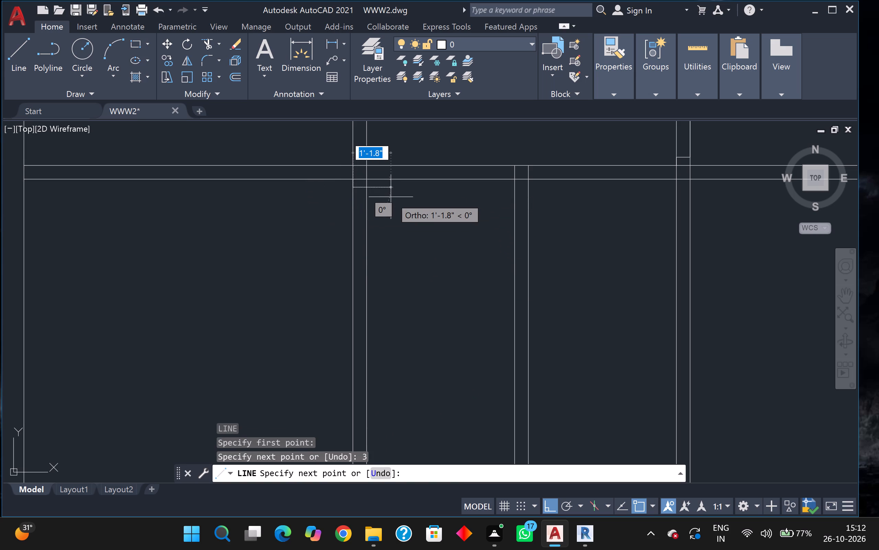
key(5)
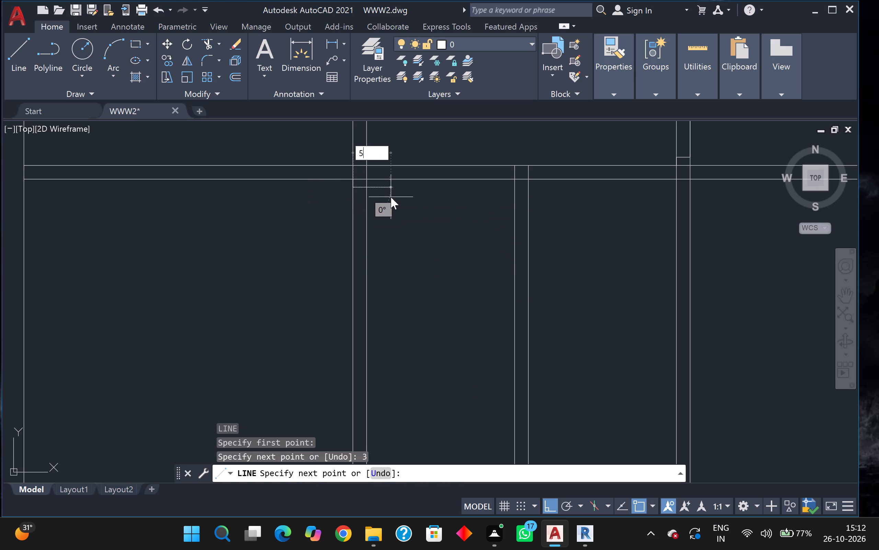
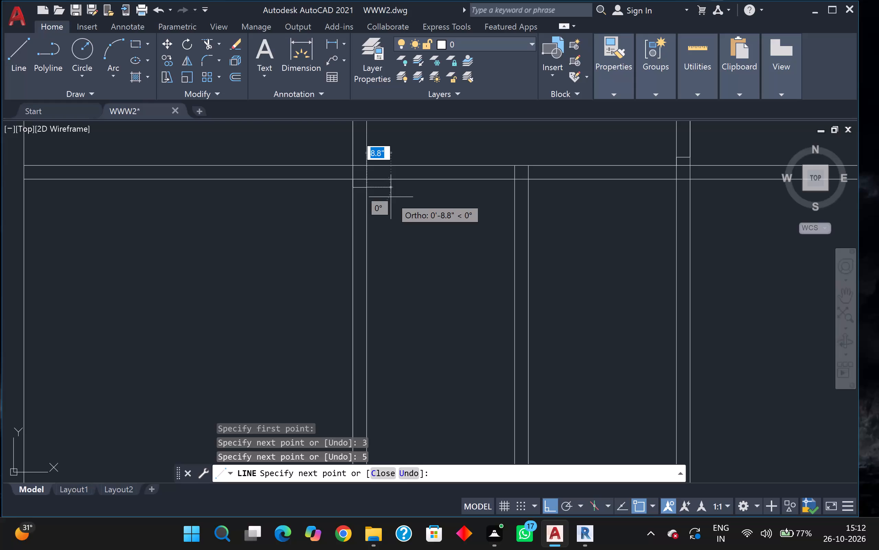
Draw a line 3' down the left partition from the jamb line below the lower cross wall, continuing 5" across the wall.
key(Escape)
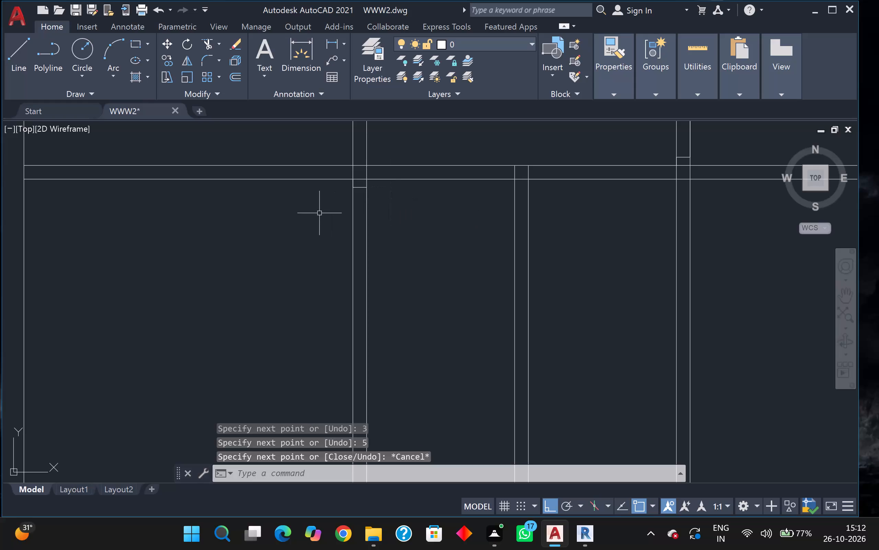
key(l)
key(Return)
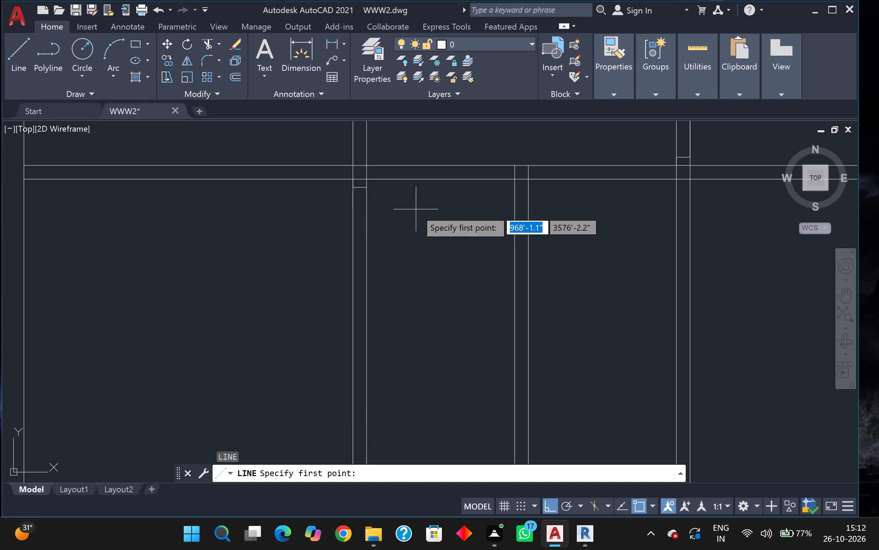
drag(364, 189, 364, 197)
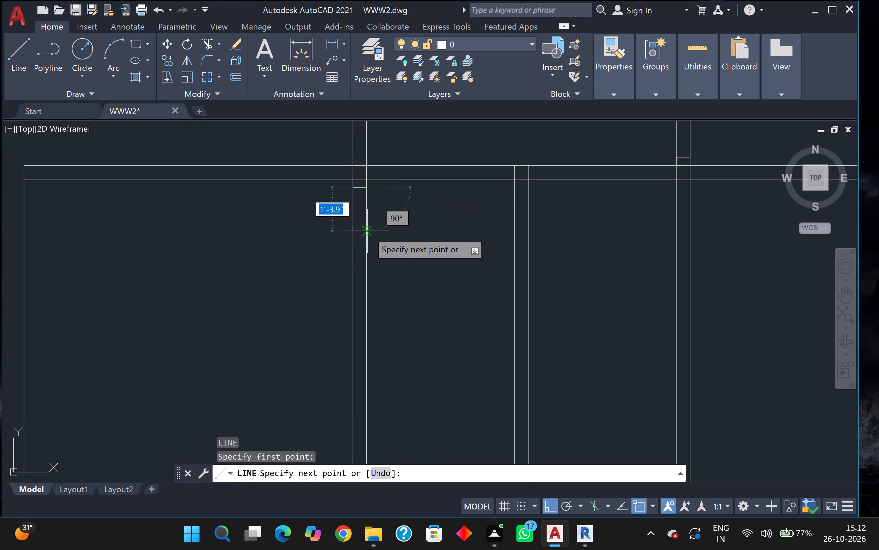
text(3')
key(Return)
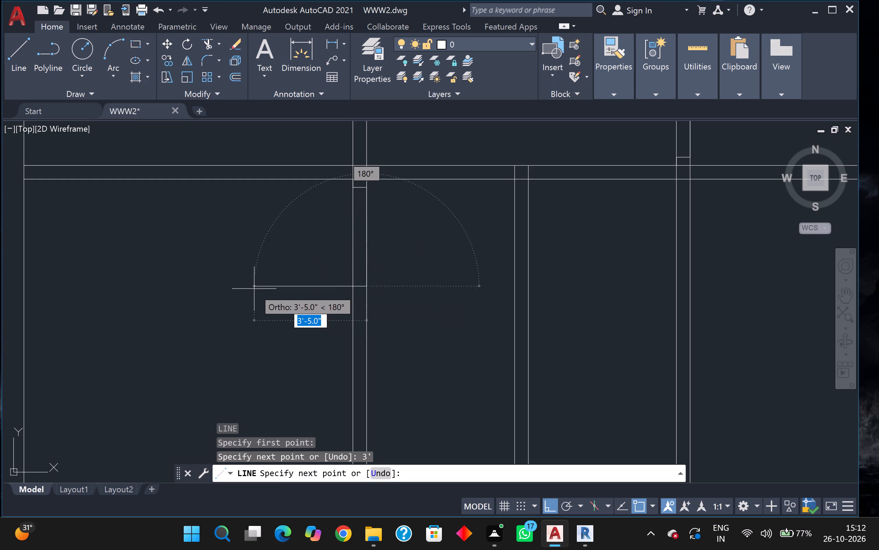
key(5)
key(Return)
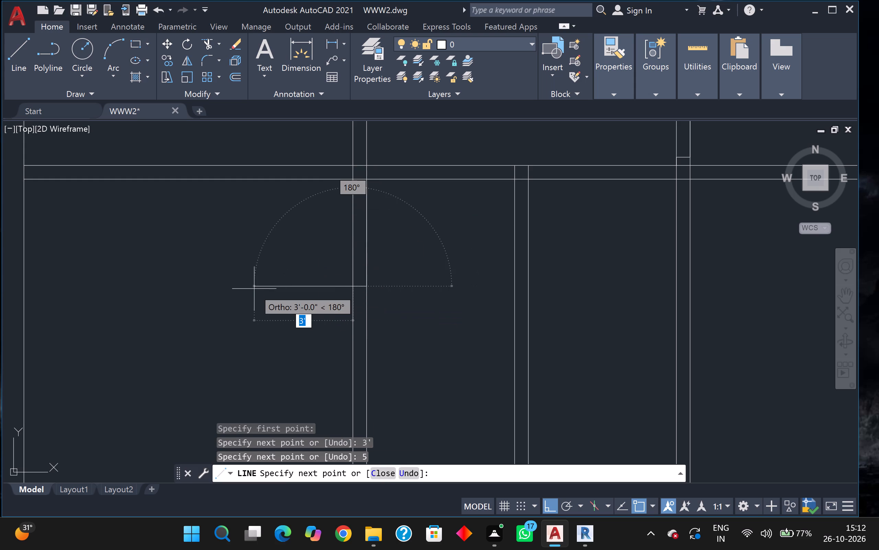
key(Escape)
Trim away both lines of the middle partition between the lower cross wall and the bottom outer wall.
scroll(254, 289, down, 4)
middle_drag(371, 301, 406, 274)
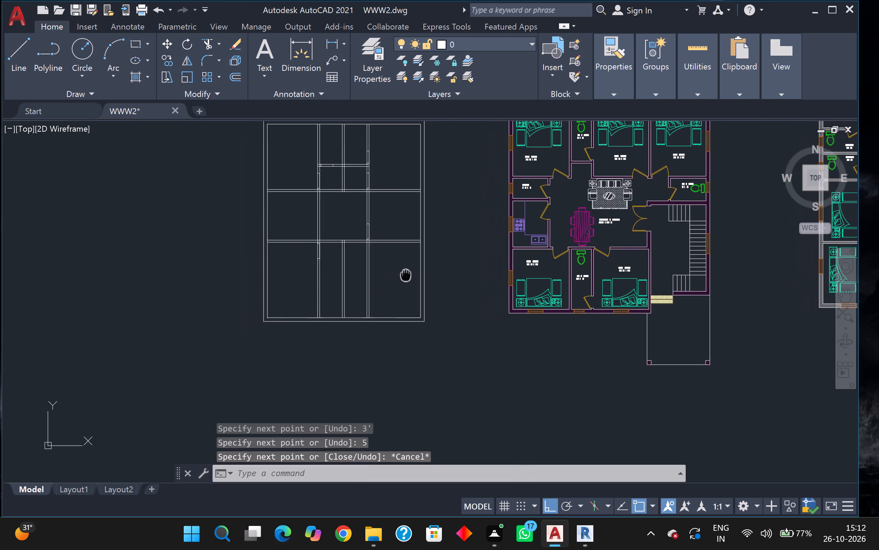
middle_drag(406, 274, 421, 272)
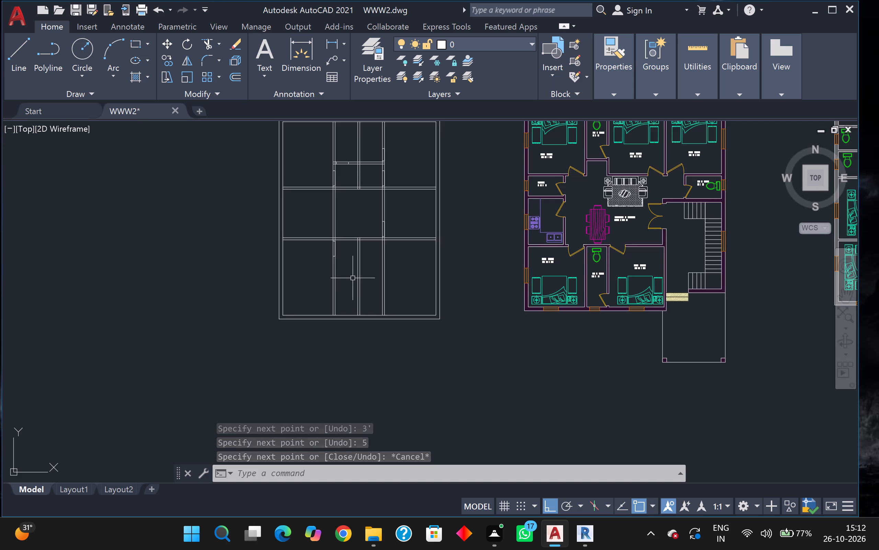
scroll(353, 278, up, 1)
scroll(362, 219, up, 1)
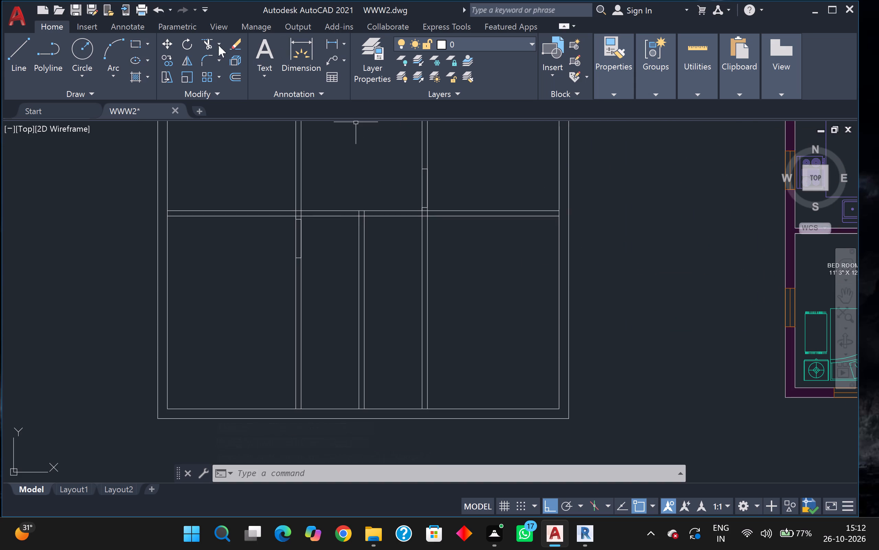
click(207, 41)
click(331, 262)
click(380, 280)
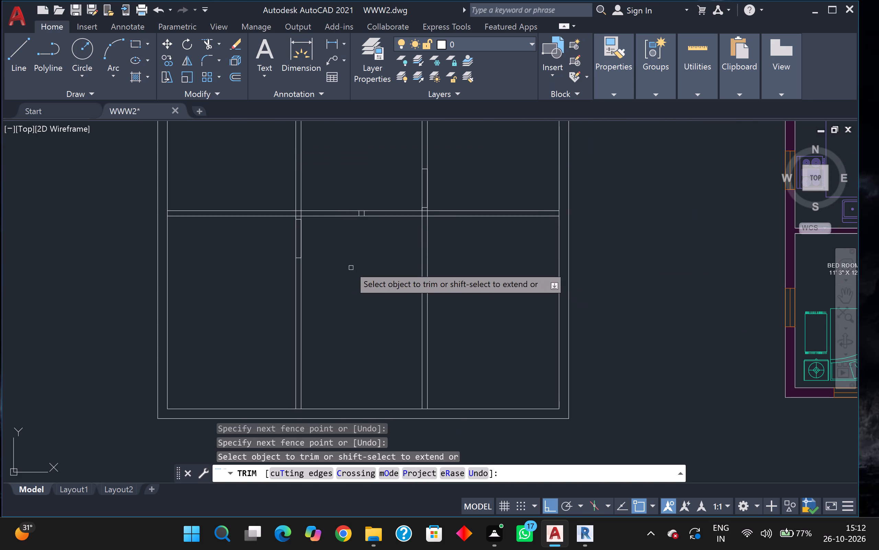
Trim the lower cross wall between the left and right partitions, clearing the leftover line pieces at the middle junction.
click(343, 253)
click(340, 192)
click(387, 231)
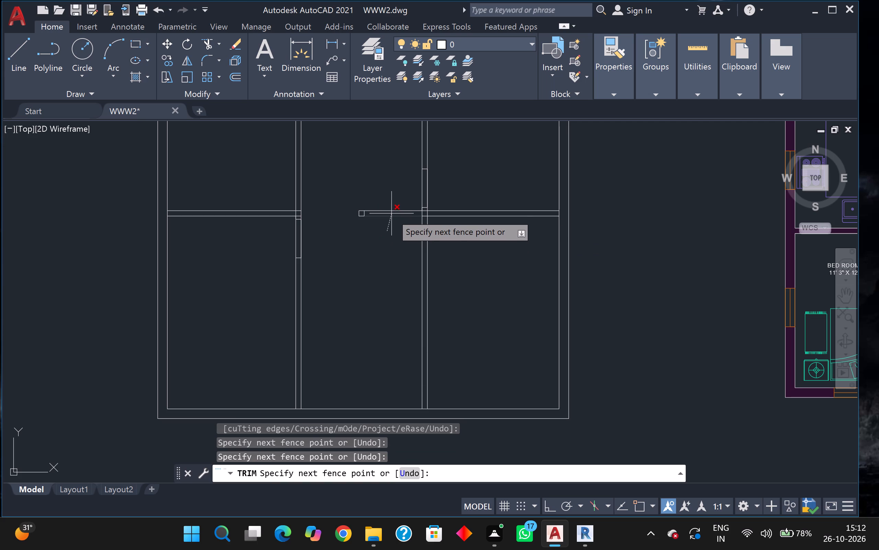
click(392, 205)
click(370, 204)
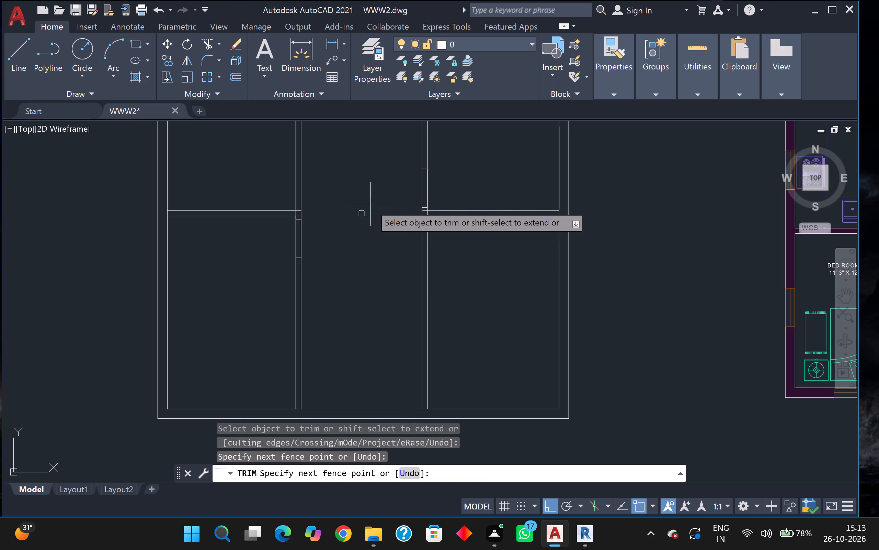
click(354, 216)
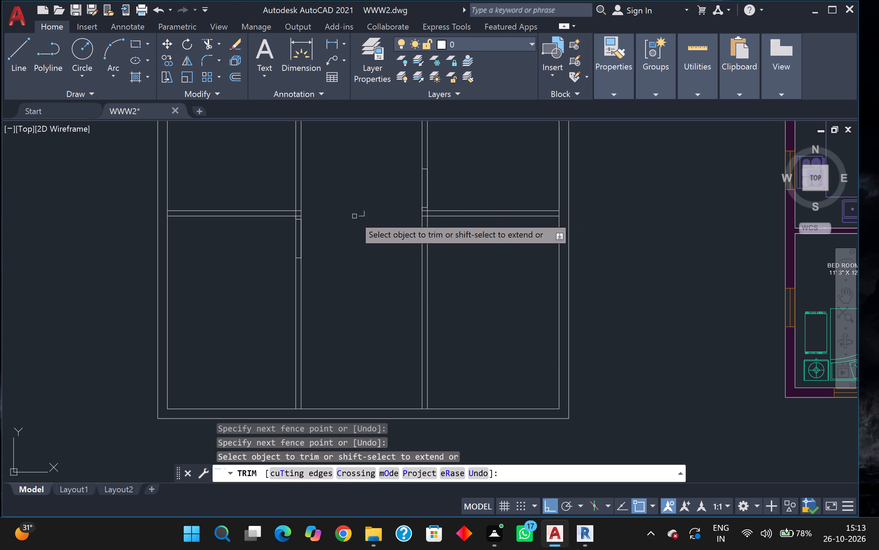
scroll(354, 216, down, 1)
click(366, 212)
click(361, 219)
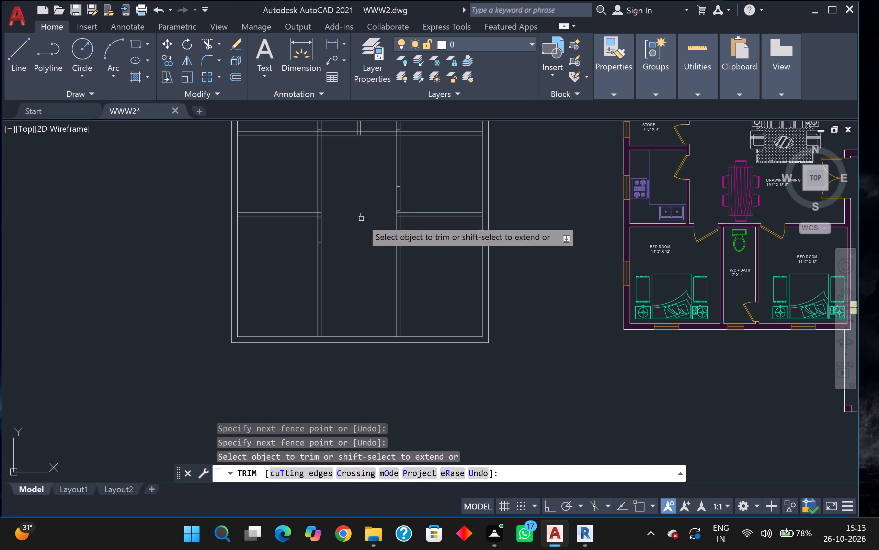
click(361, 217)
drag(364, 208, 367, 209)
click(357, 221)
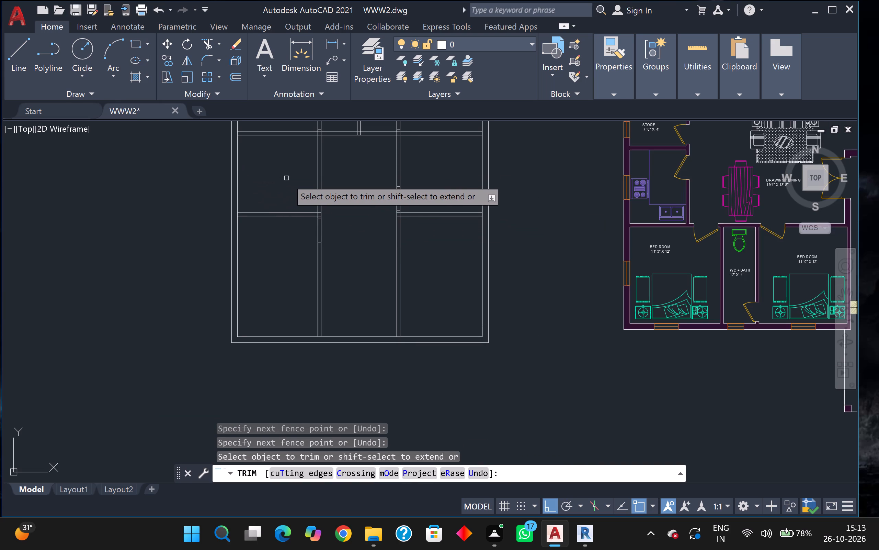
Trim away the left partition's lines between the upper and lower cross walls.
middle_drag(287, 178, 268, 200)
scroll(268, 200, down, 1)
click(268, 200)
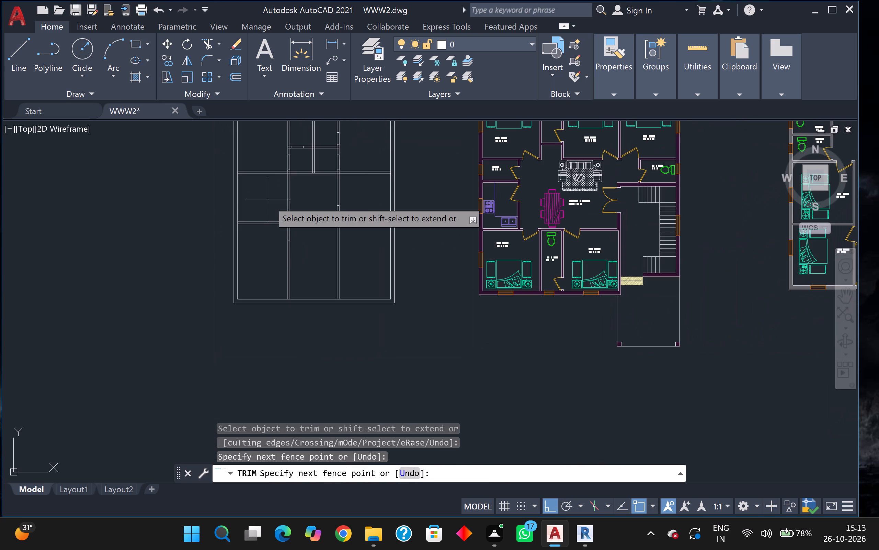
click(308, 206)
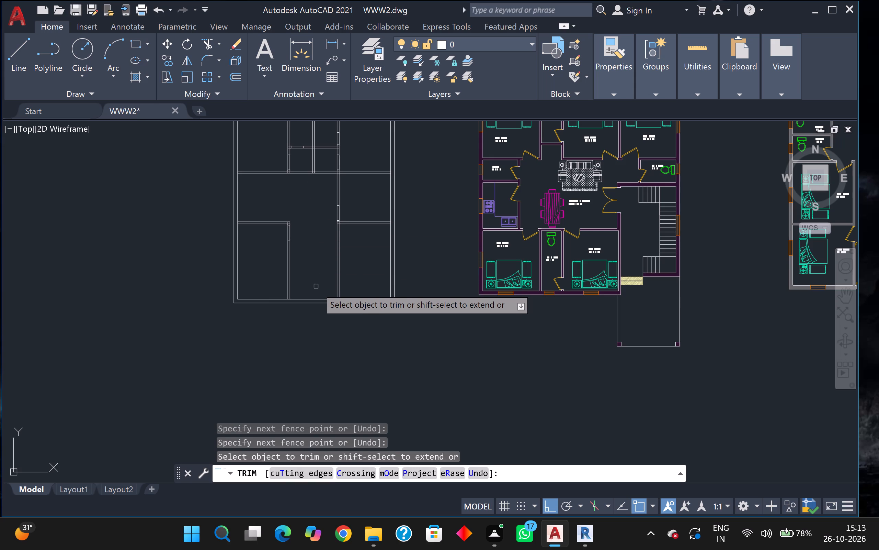
Trim the right partition's wall lines between the jamb marks just above the lower cross wall to open a doorway.
scroll(316, 284, up, 1)
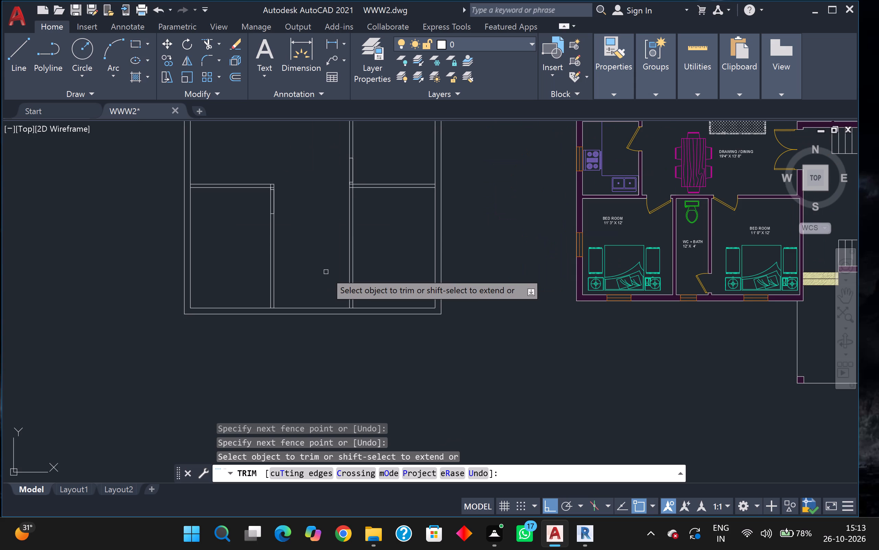
scroll(352, 197, up, 1)
middle_drag(325, 207, 321, 285)
scroll(326, 233, up, 2)
click(329, 232)
drag(377, 236, 384, 237)
scroll(388, 232, down, 1)
drag(398, 228, 394, 231)
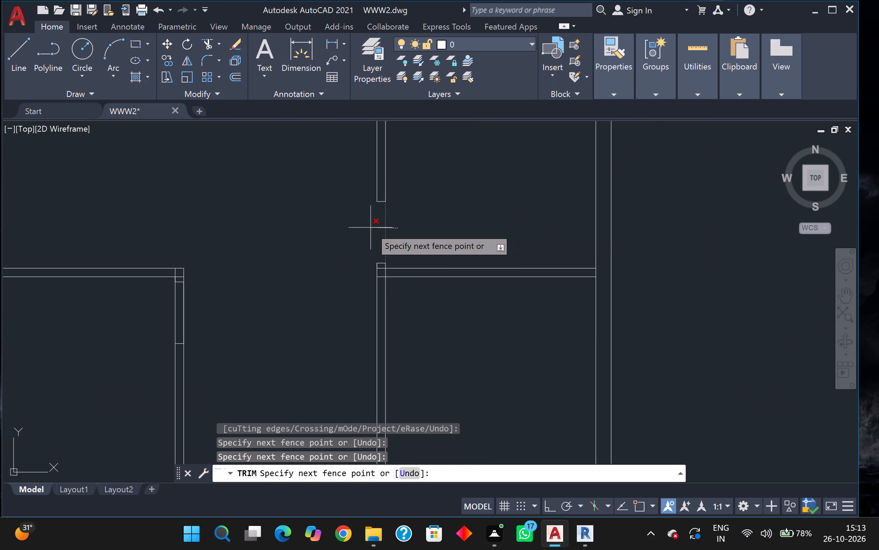
click(367, 227)
Trim the left partition's wall lines between the jamb marks below the lower cross wall to open a 3' doorway.
drag(227, 304, 224, 305)
click(164, 309)
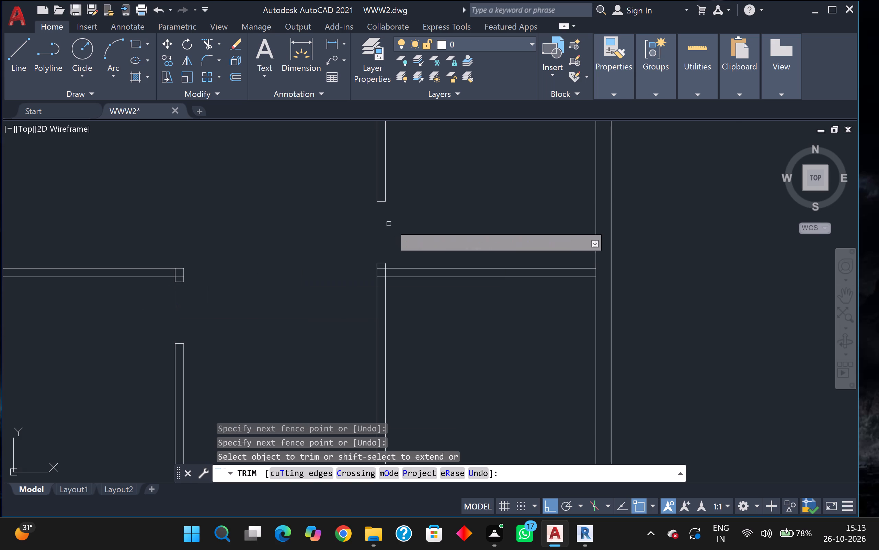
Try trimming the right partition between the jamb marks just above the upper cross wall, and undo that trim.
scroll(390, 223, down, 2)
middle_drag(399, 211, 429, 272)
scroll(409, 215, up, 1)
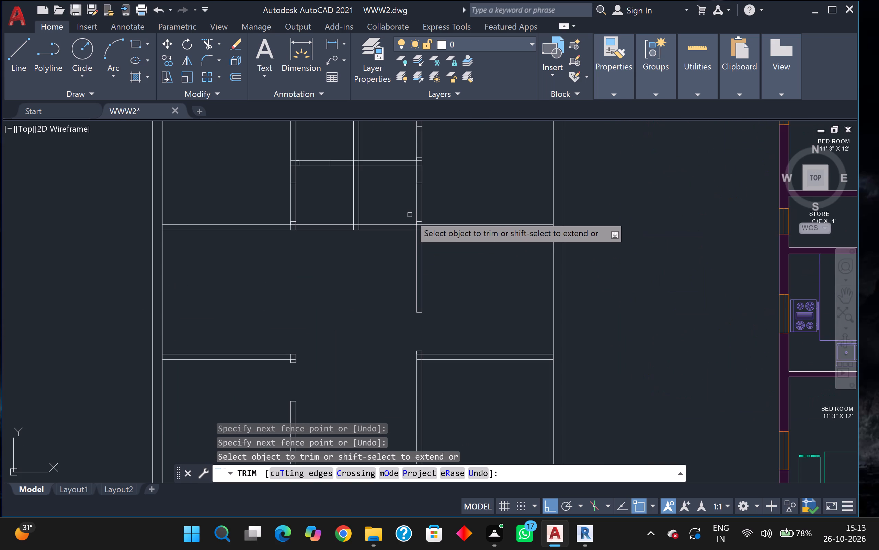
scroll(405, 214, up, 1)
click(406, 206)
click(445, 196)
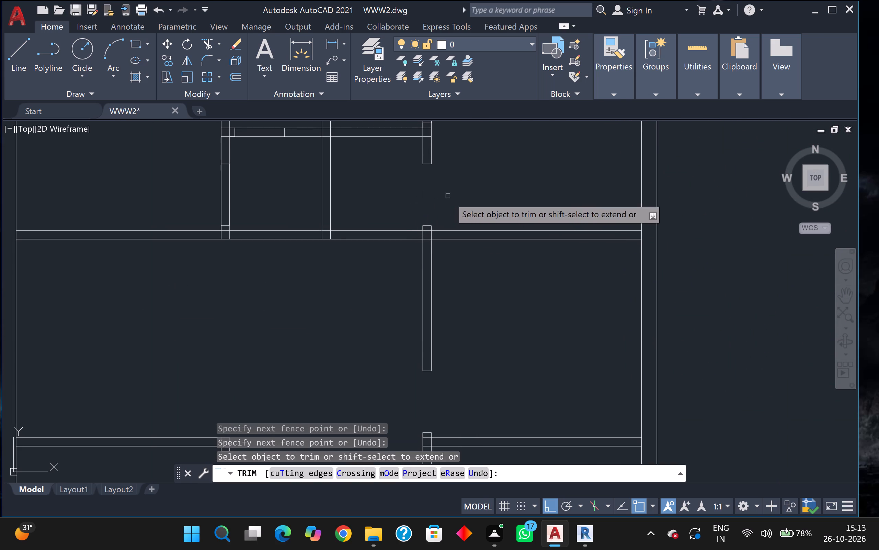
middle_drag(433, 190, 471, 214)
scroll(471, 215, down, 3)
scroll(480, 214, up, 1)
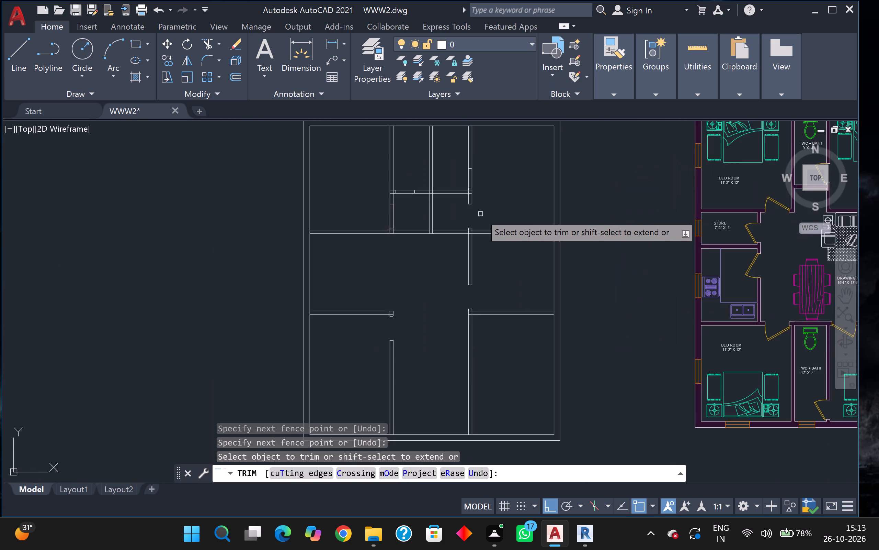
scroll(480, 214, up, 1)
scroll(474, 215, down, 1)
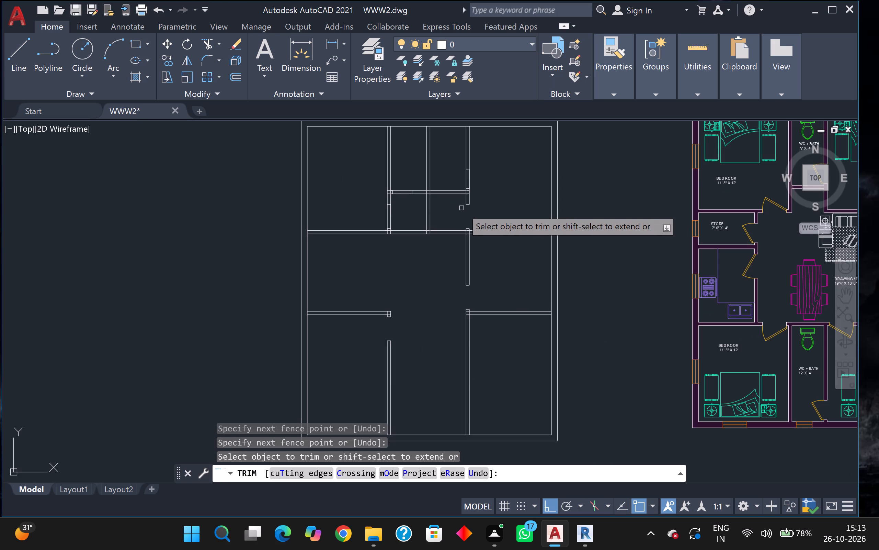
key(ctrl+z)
Trim away the upper cross wall's lines between the left and right partitions.
scroll(461, 208, down, 2)
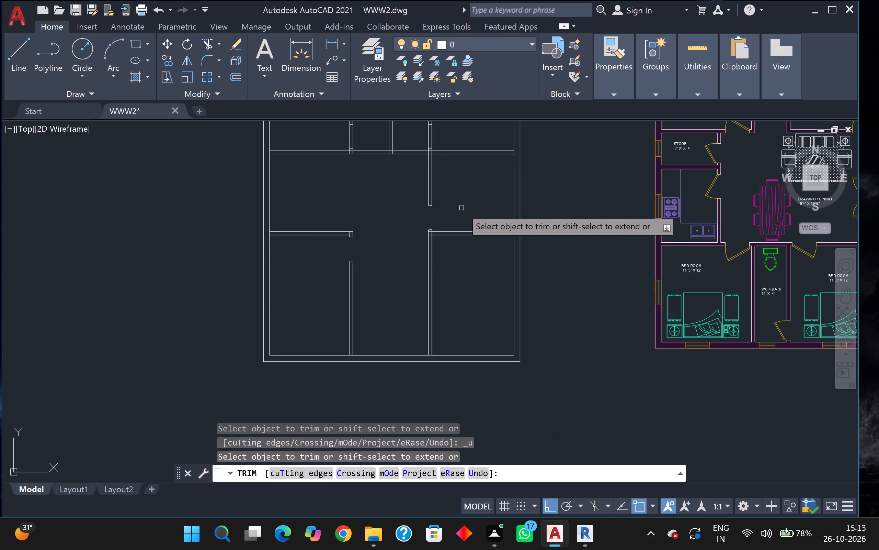
scroll(461, 208, down, 2)
scroll(453, 188, up, 3)
middle_drag(454, 165, 458, 192)
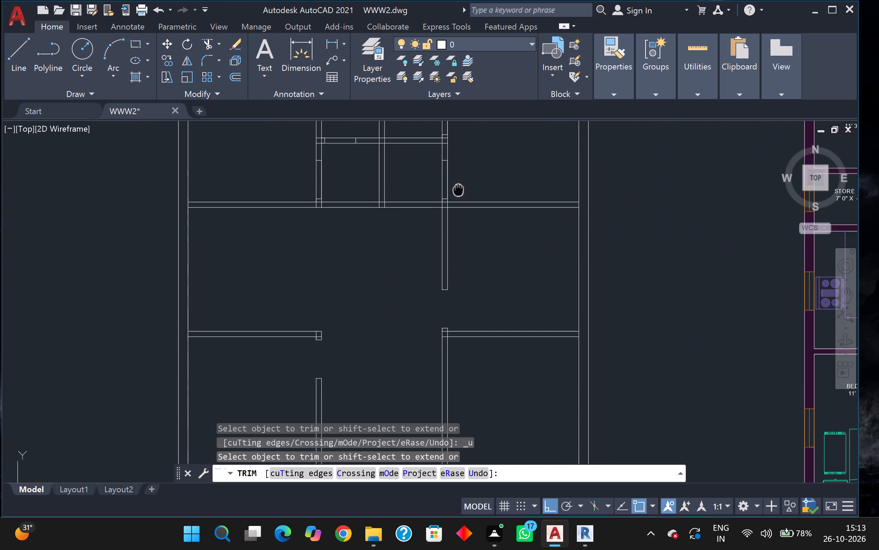
middle_drag(458, 192, 454, 224)
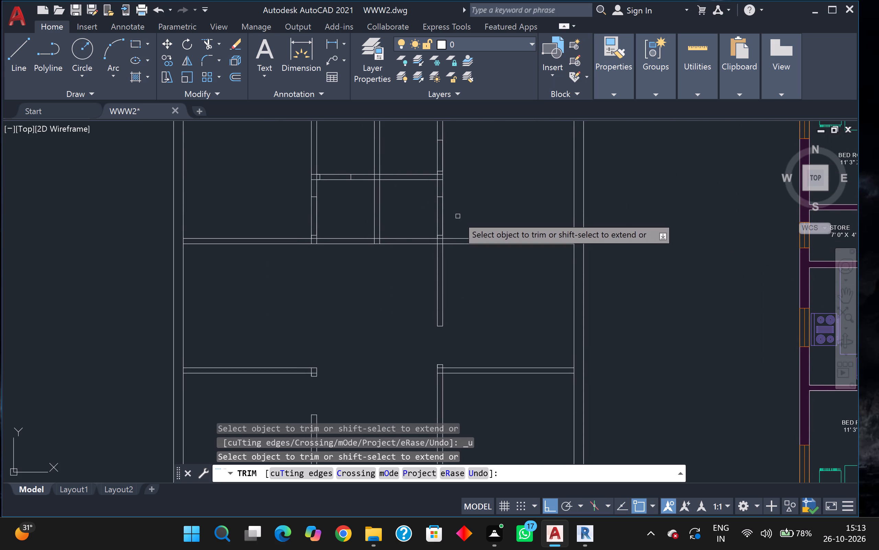
scroll(460, 228, down, 2)
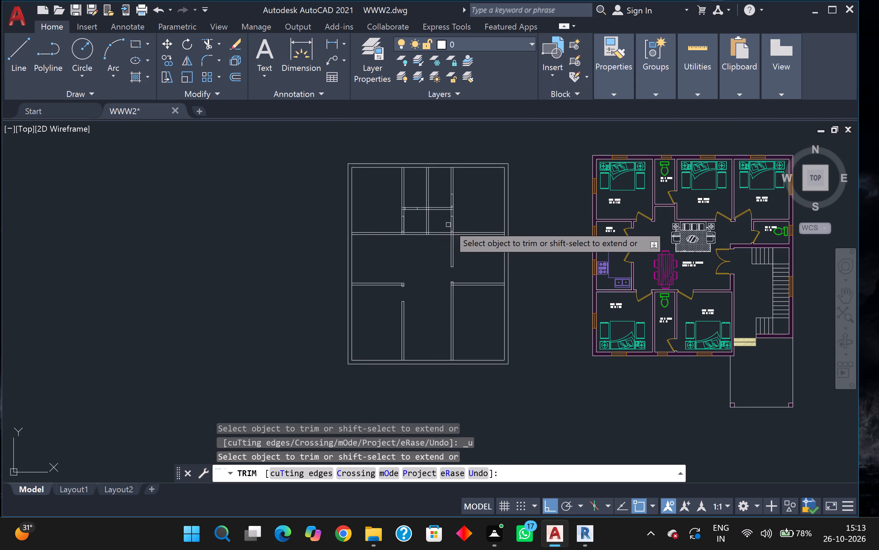
scroll(449, 224, up, 3)
scroll(446, 224, down, 2)
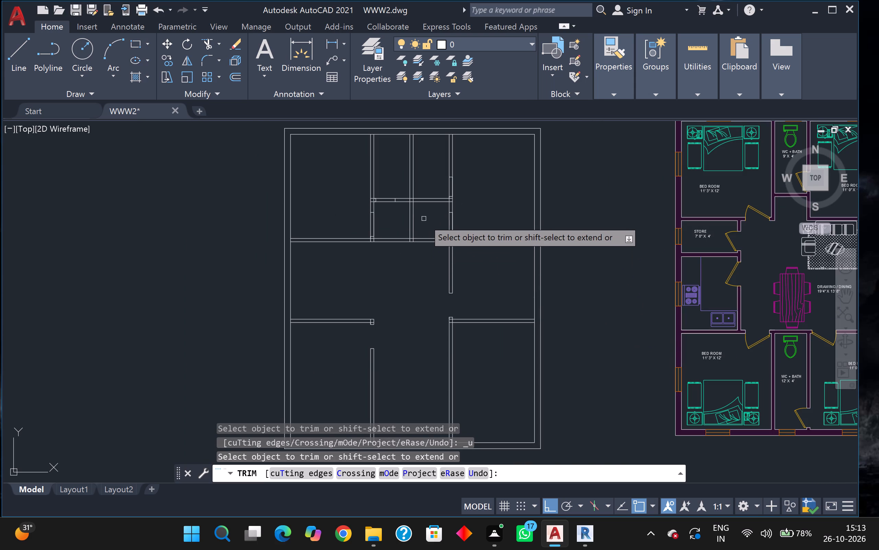
click(424, 219)
click(421, 261)
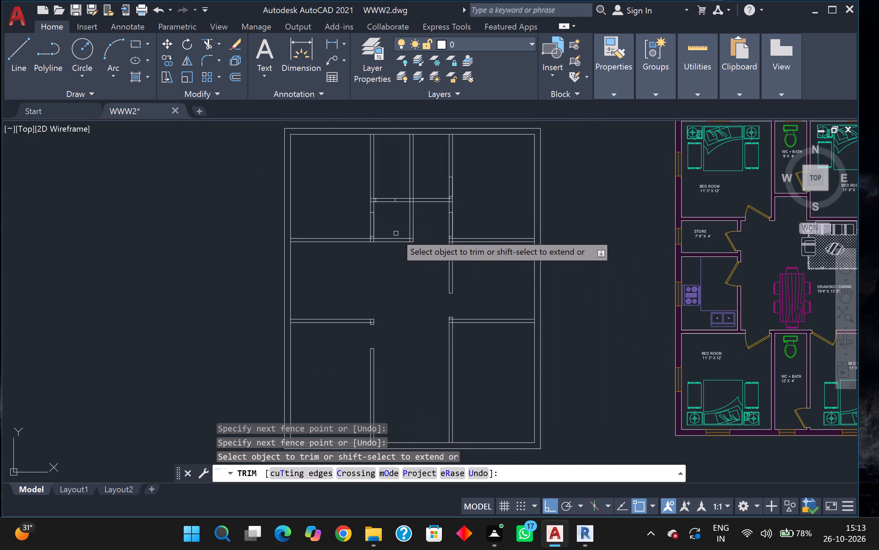
click(396, 233)
click(402, 282)
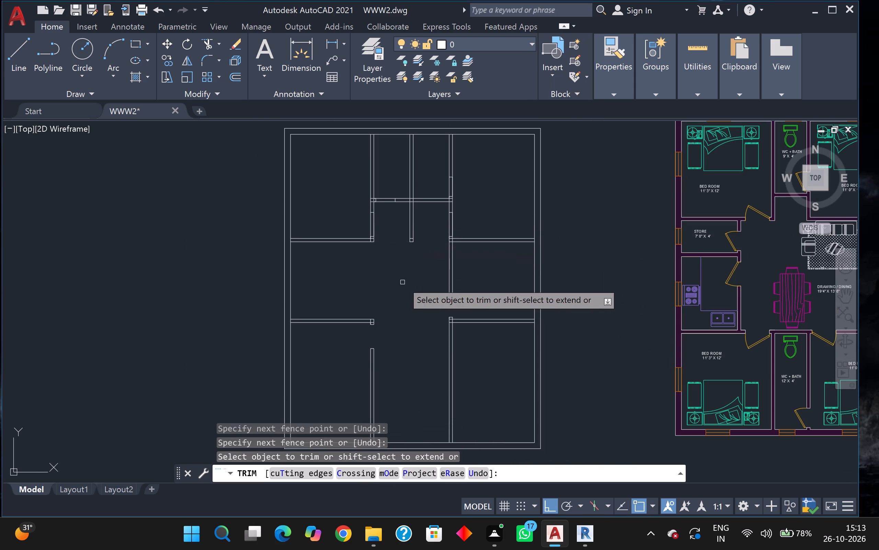
Trim the middle partition below the short cross wall and remove its leftover line pieces.
click(403, 226)
click(421, 225)
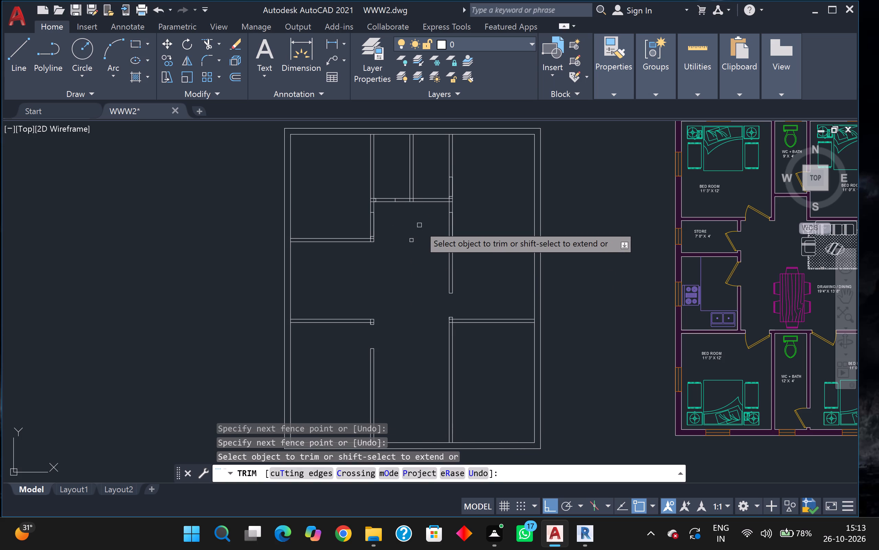
click(419, 227)
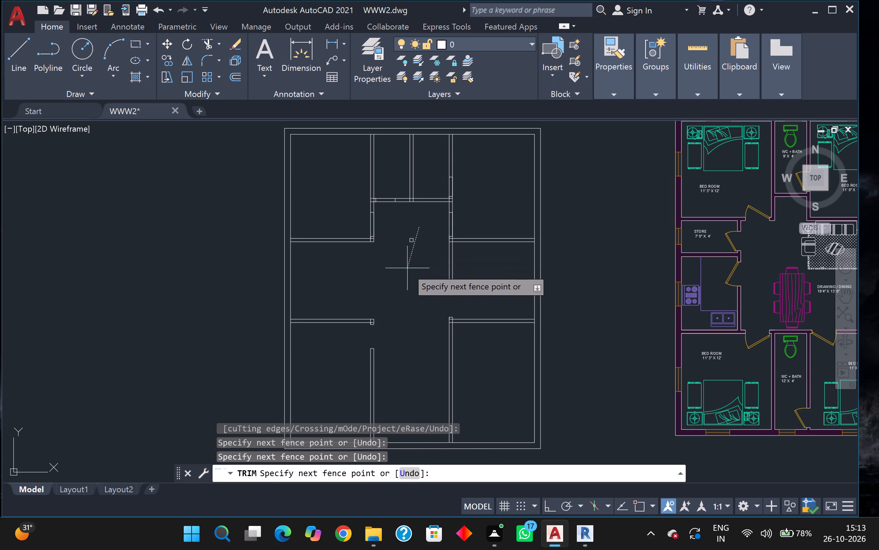
click(406, 247)
click(414, 239)
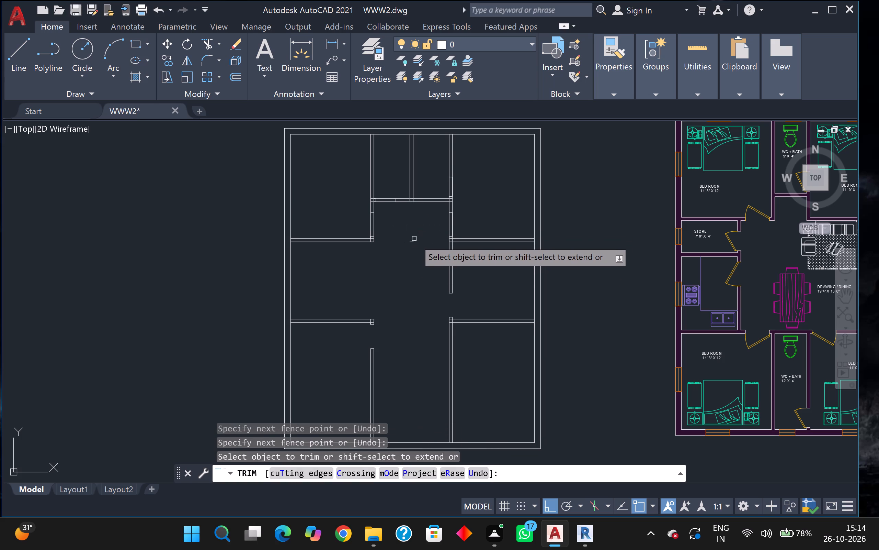
click(414, 240)
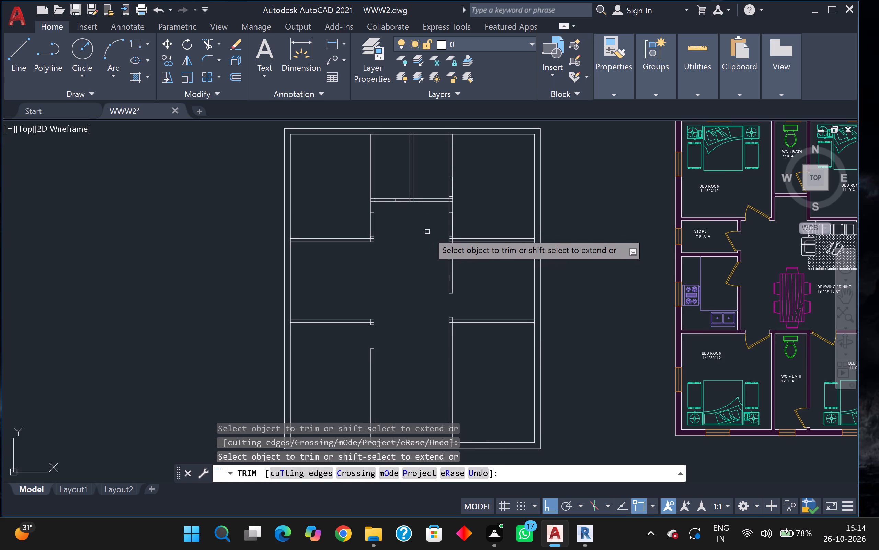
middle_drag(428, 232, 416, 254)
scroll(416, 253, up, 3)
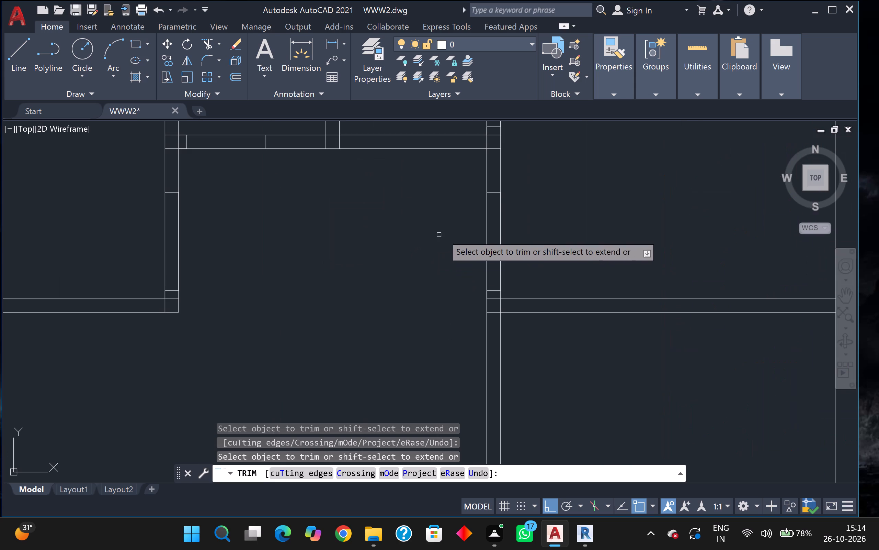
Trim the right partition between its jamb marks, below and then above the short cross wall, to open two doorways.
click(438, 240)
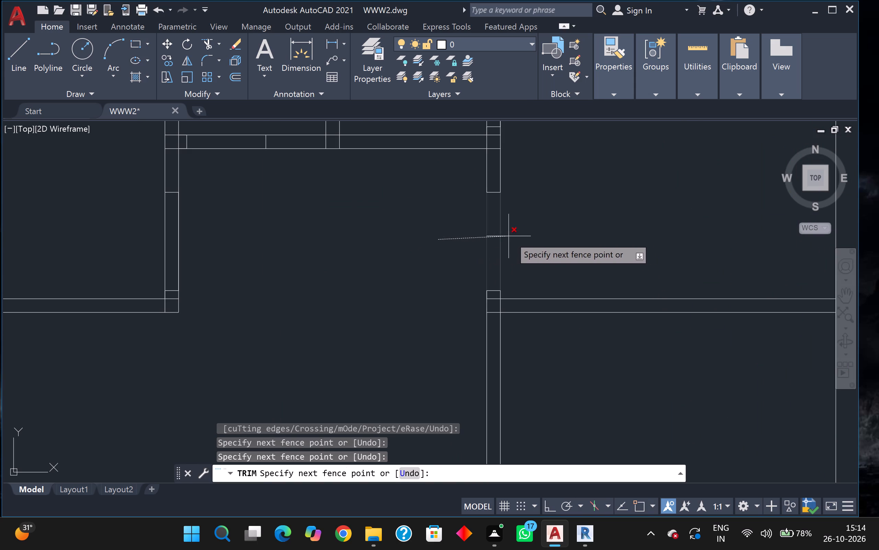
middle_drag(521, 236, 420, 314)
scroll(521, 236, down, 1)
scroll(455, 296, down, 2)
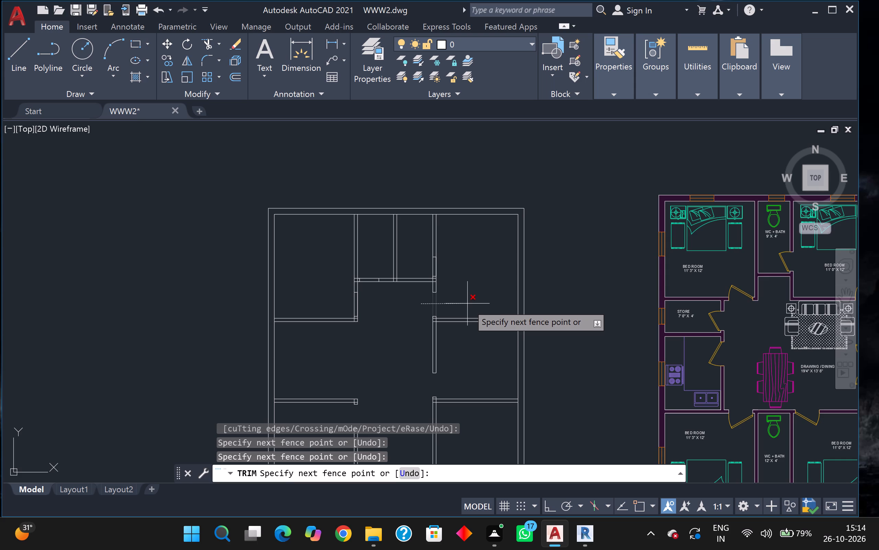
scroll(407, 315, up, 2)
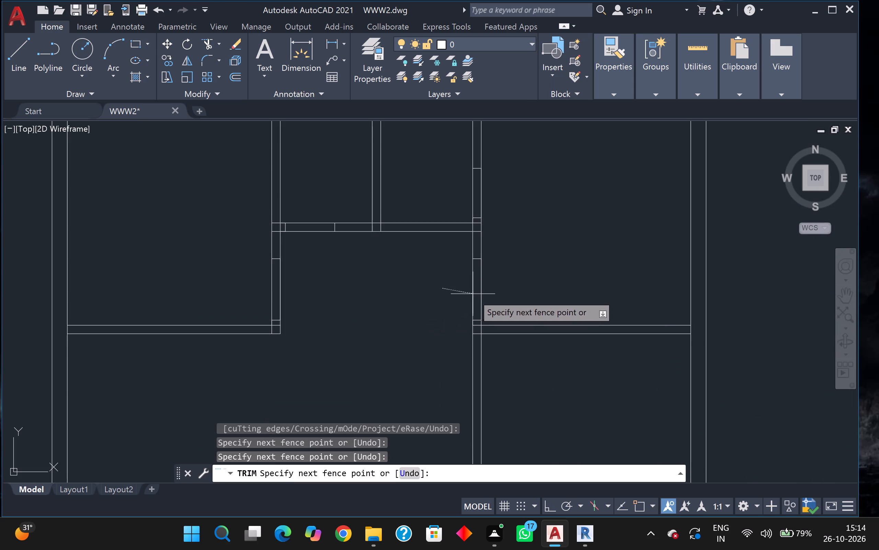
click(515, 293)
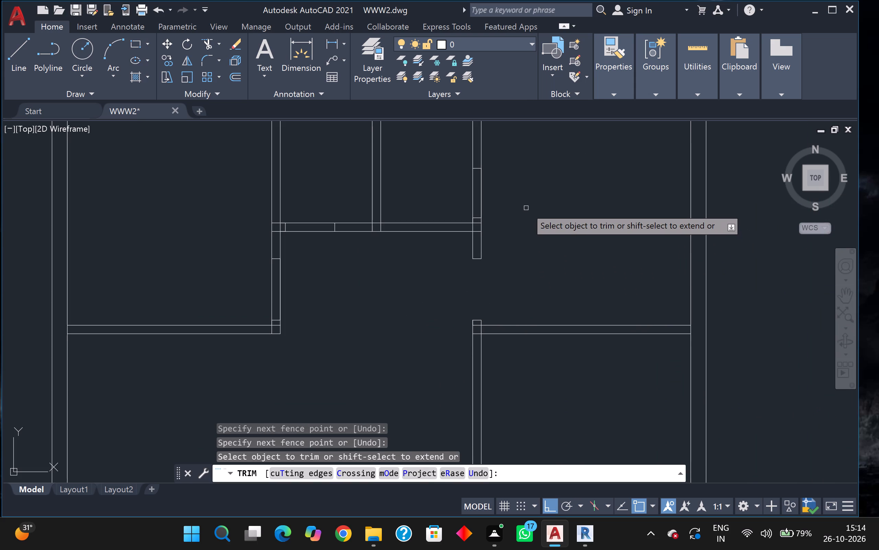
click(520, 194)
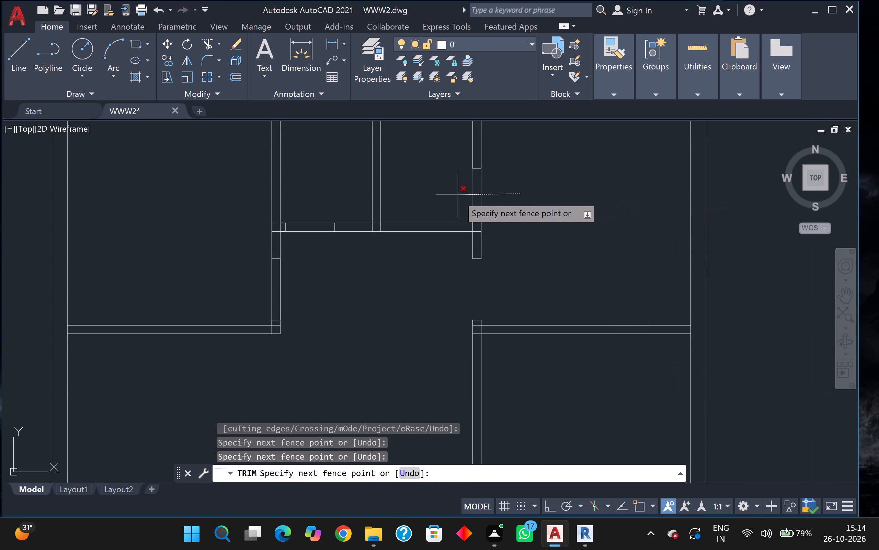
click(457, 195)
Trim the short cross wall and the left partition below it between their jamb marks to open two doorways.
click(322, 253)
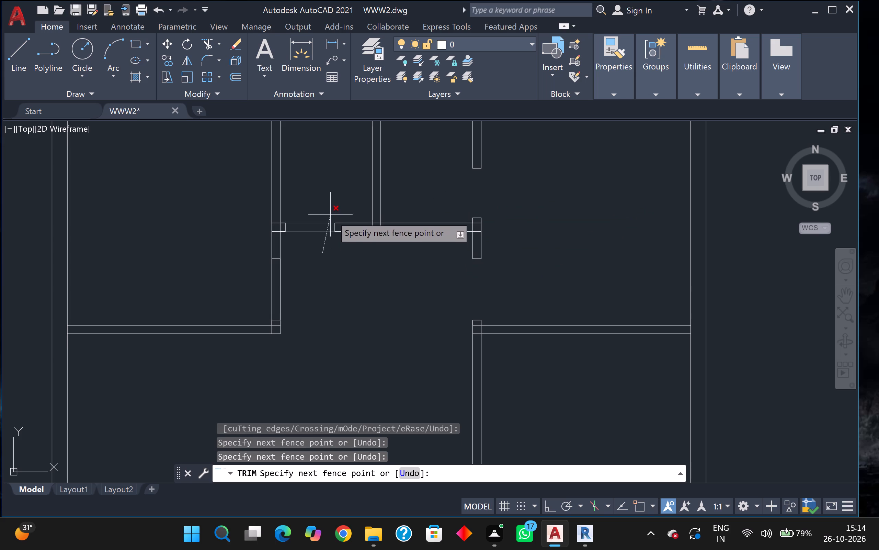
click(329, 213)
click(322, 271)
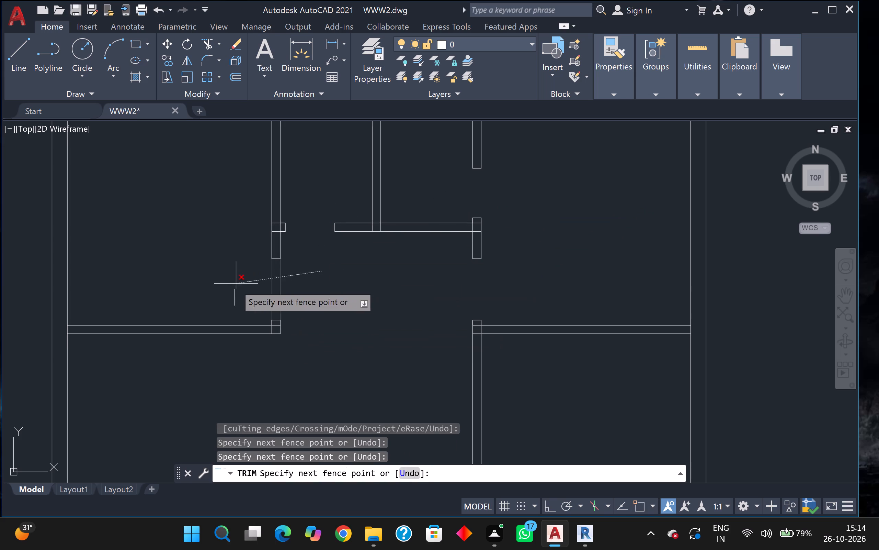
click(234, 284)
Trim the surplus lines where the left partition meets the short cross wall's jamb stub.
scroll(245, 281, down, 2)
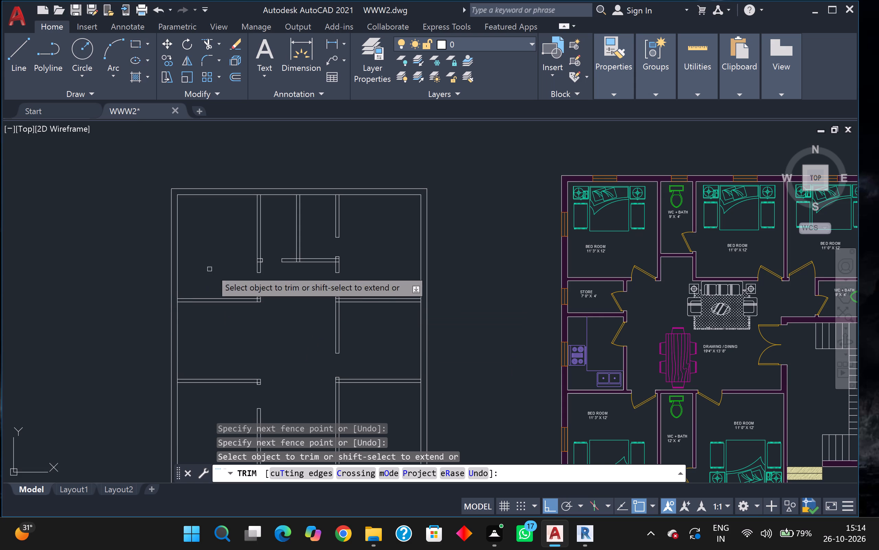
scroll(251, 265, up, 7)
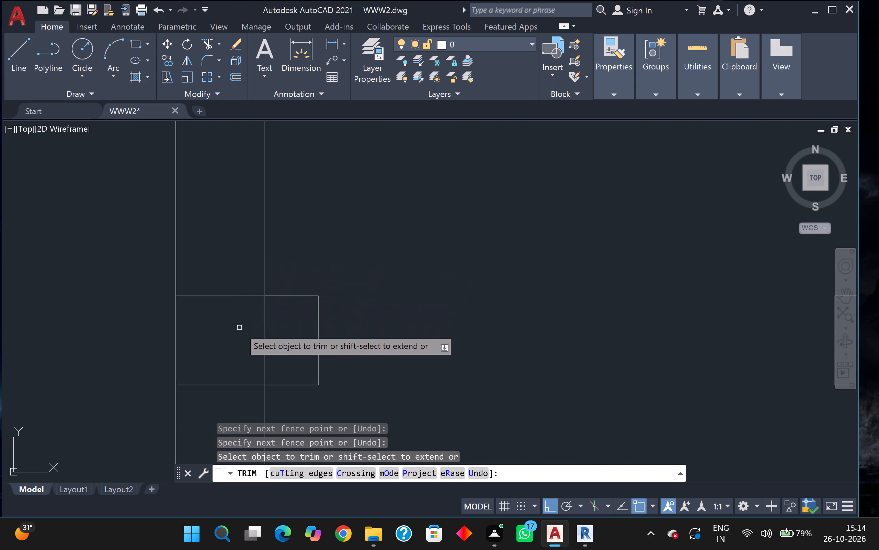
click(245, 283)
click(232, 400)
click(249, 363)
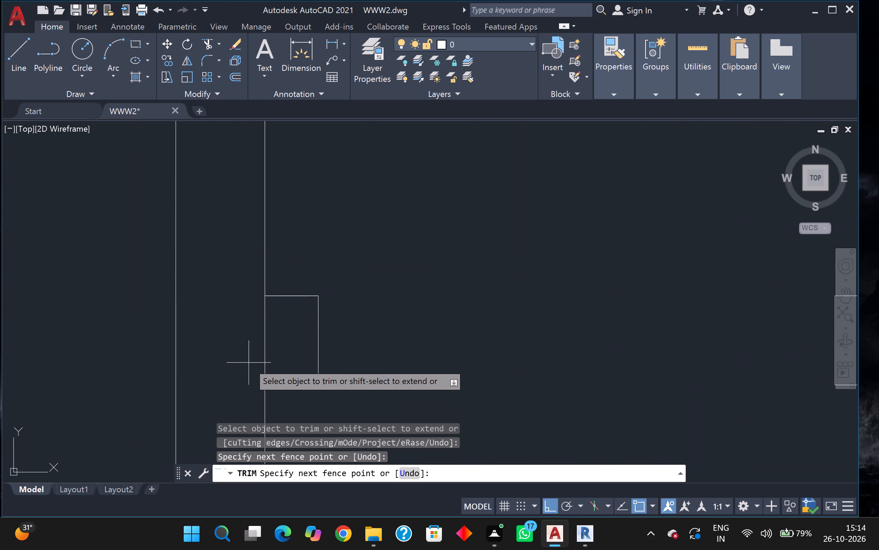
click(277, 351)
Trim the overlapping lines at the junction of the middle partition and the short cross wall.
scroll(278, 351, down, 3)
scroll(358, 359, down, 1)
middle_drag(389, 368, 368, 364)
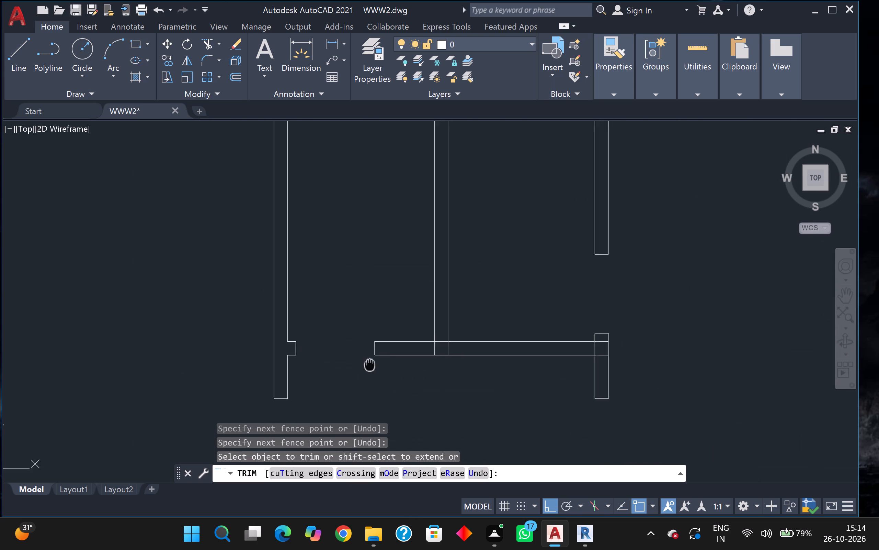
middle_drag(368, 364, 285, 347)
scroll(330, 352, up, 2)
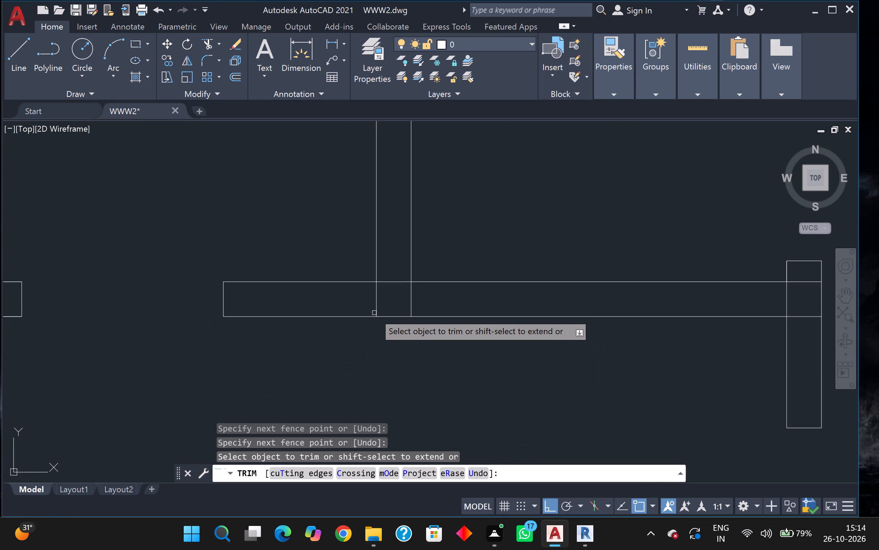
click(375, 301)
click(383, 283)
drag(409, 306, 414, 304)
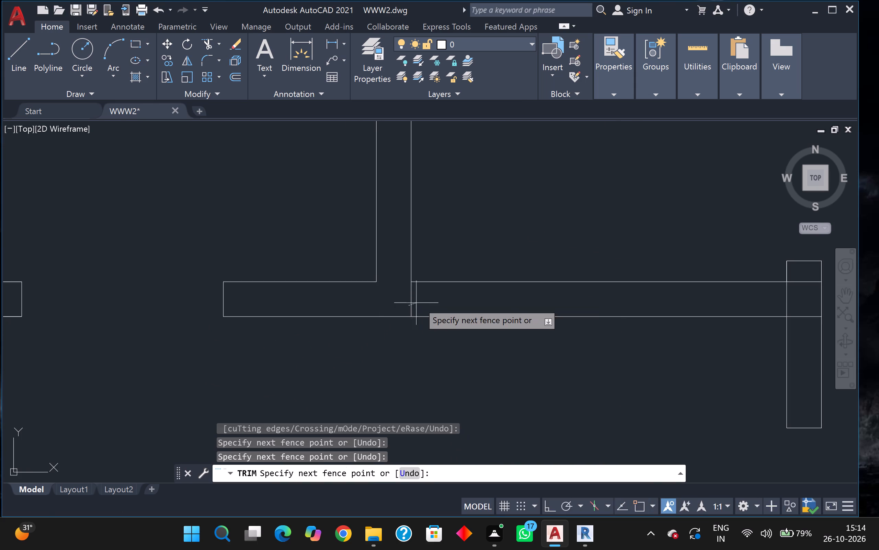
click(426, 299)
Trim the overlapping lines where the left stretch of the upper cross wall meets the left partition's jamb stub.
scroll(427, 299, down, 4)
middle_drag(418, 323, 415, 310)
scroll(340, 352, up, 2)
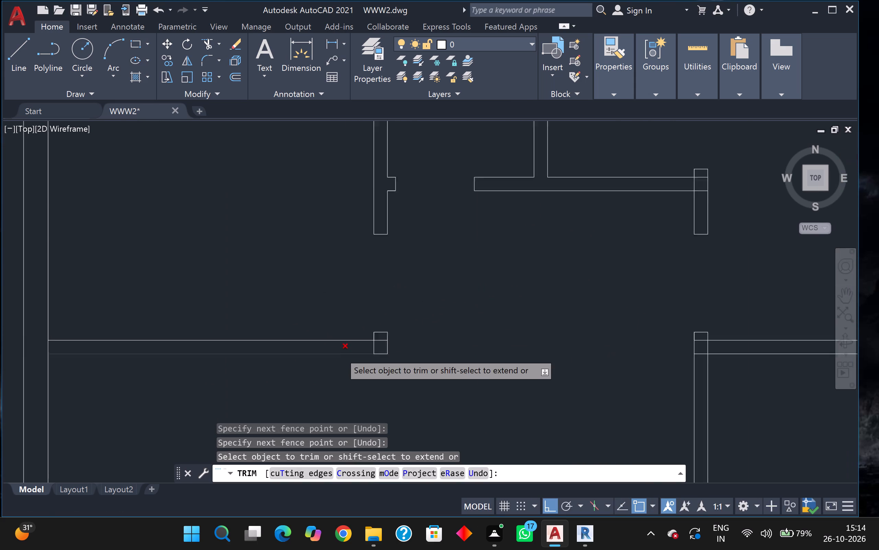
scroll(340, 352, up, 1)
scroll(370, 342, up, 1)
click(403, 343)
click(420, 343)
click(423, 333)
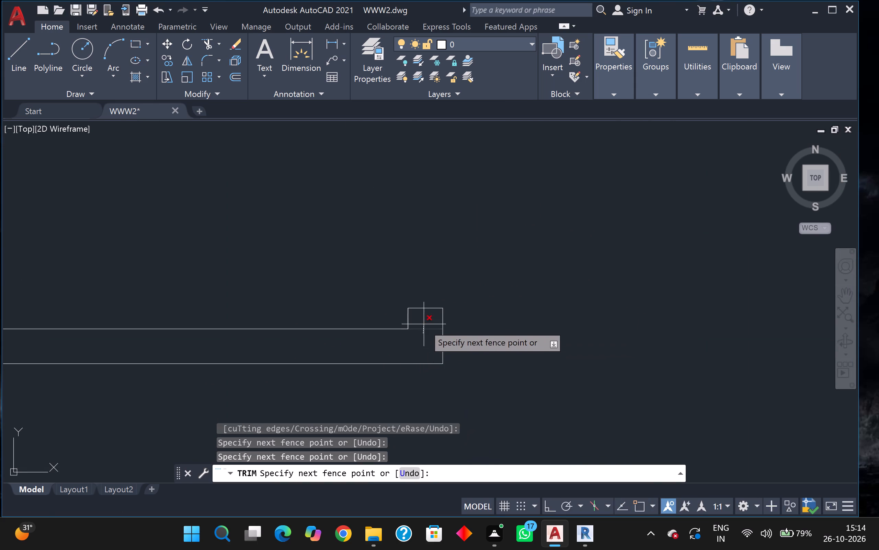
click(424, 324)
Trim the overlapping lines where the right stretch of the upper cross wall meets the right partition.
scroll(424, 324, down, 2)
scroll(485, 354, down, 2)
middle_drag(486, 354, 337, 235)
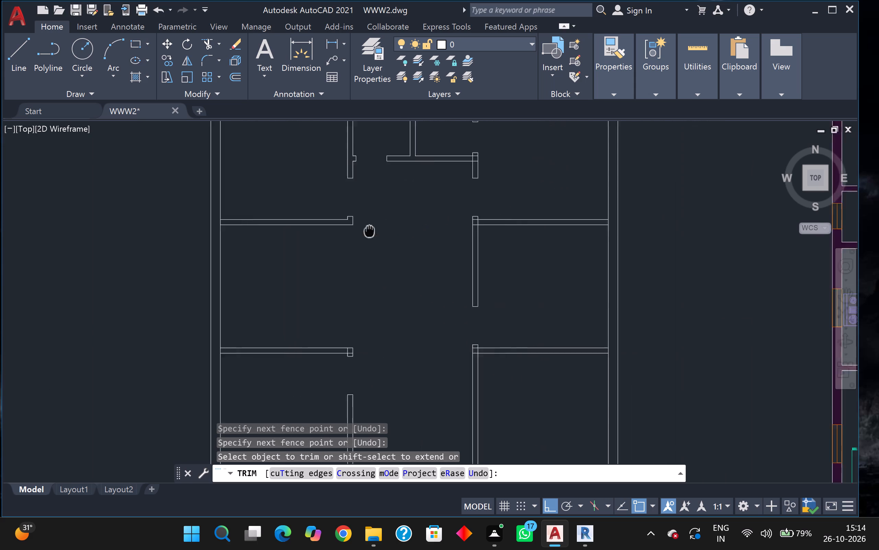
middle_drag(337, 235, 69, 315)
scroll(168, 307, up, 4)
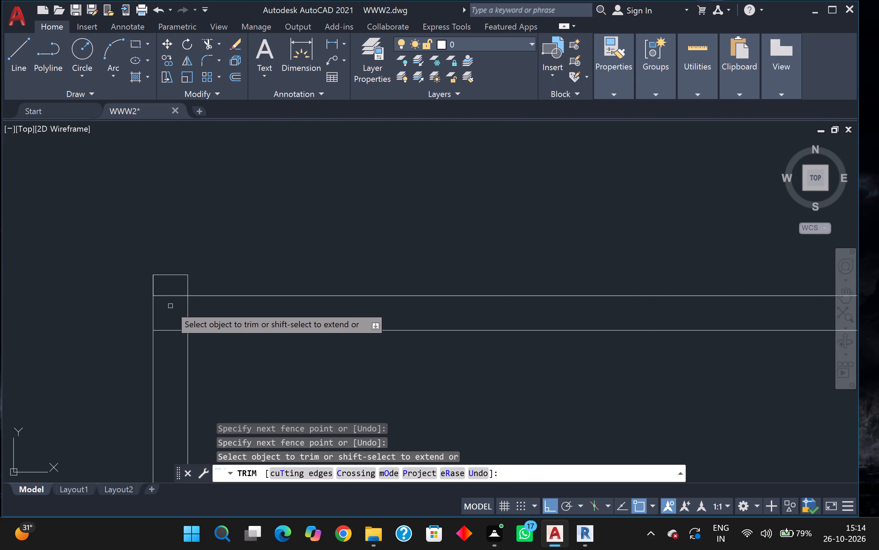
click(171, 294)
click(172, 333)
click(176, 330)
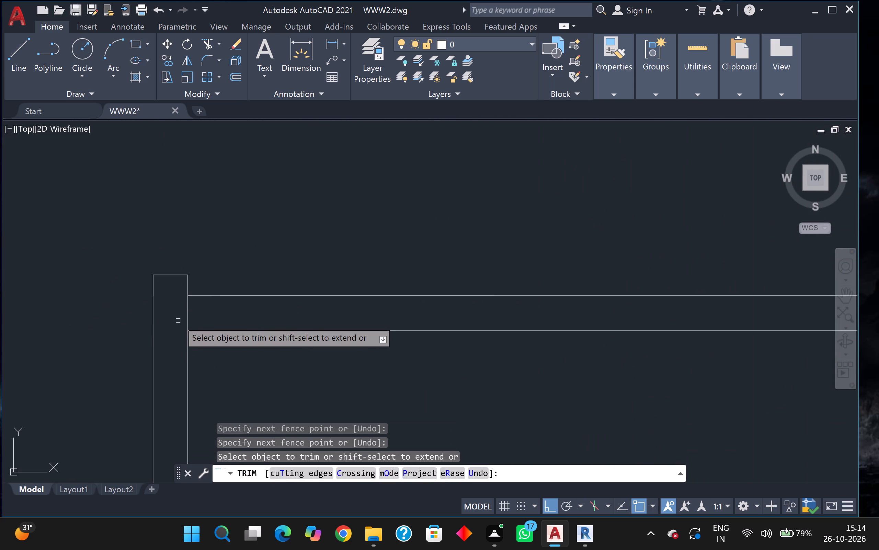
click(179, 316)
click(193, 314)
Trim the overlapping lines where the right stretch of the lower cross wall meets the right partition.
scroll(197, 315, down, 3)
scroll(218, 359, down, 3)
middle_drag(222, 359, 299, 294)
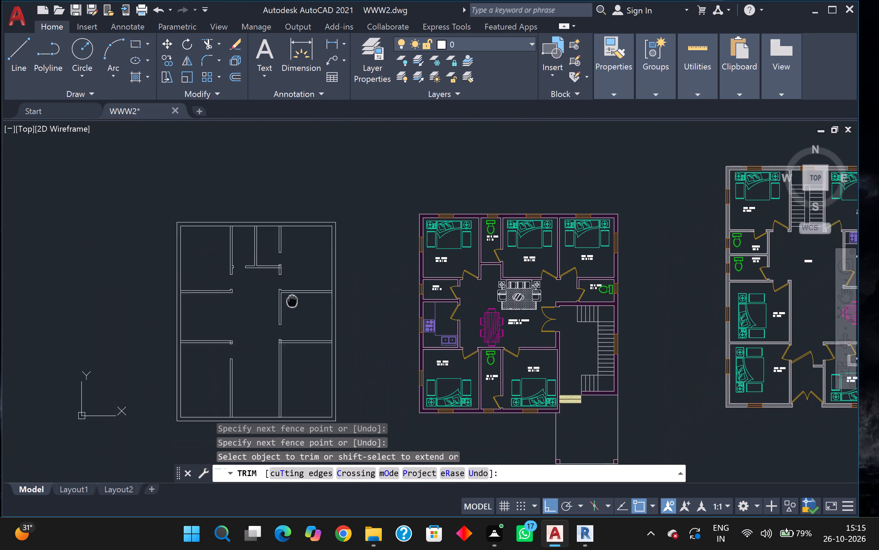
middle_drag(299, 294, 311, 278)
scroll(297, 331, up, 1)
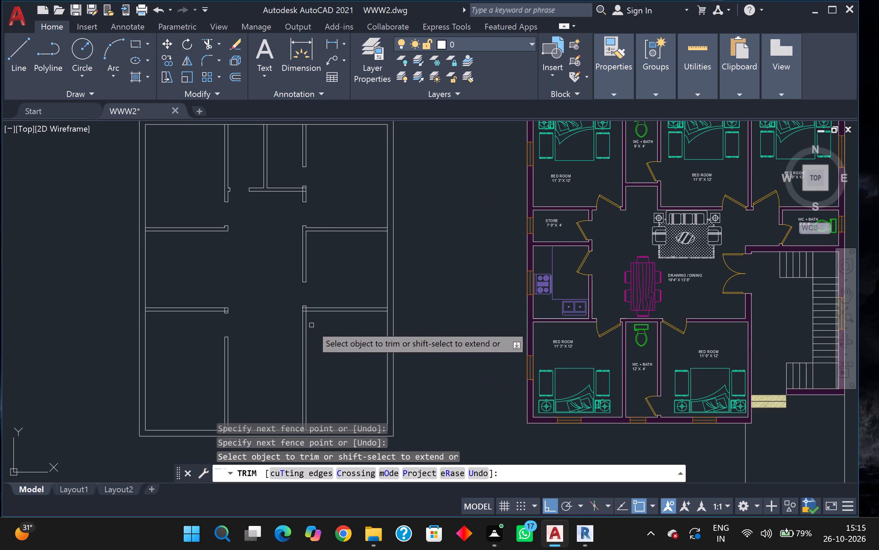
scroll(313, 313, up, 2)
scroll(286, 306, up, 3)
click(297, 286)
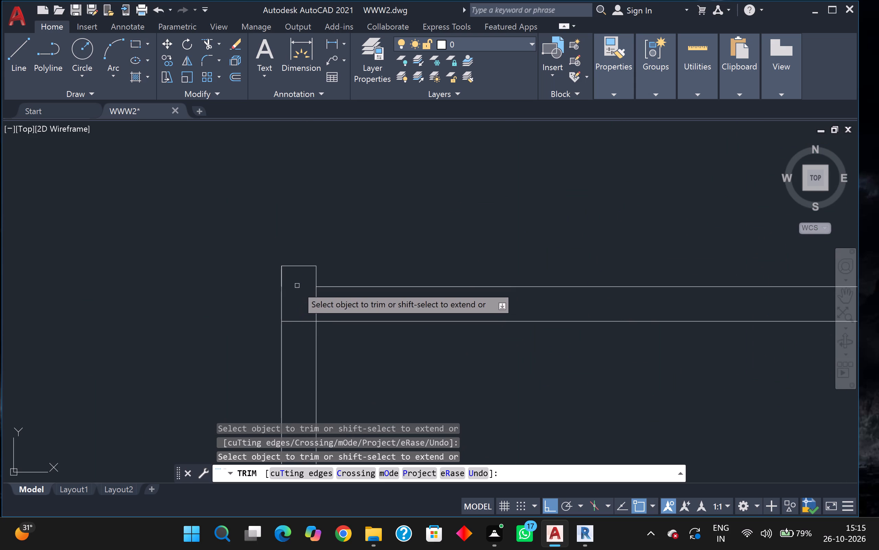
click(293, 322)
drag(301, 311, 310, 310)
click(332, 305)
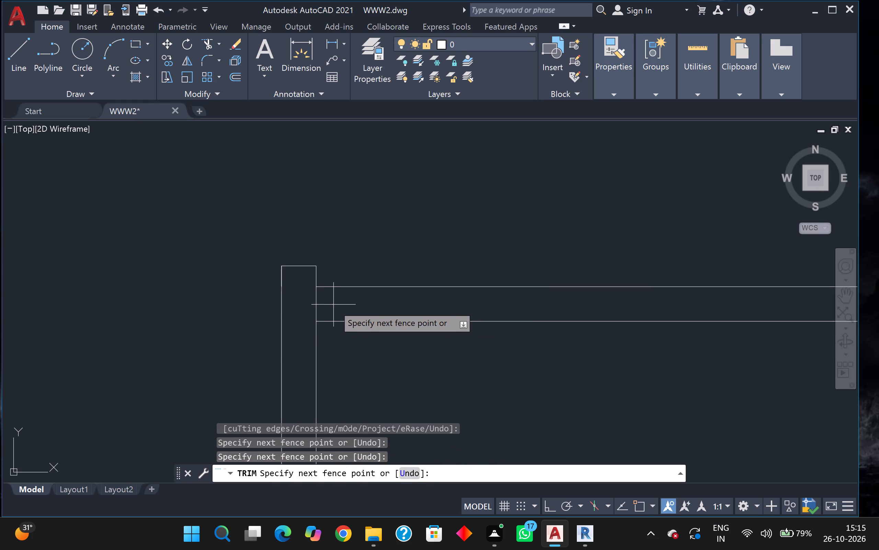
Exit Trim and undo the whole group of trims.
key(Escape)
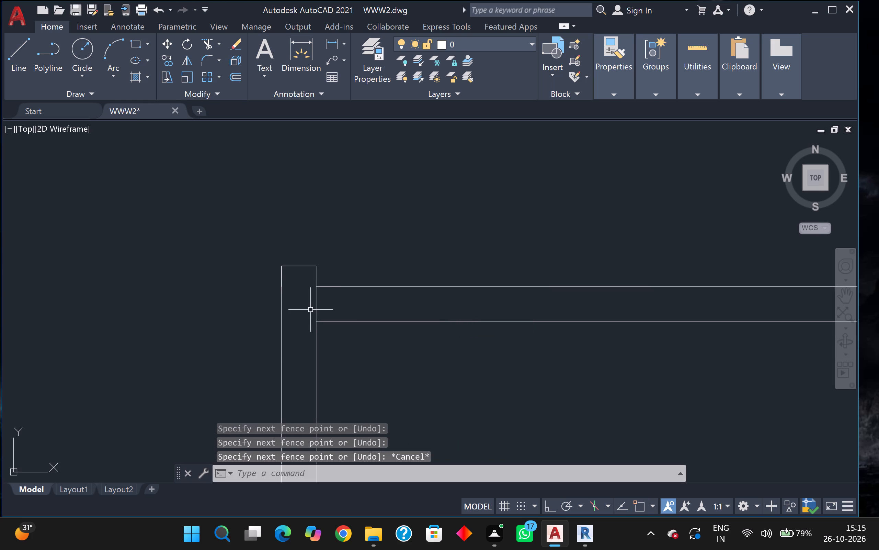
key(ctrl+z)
Restart Trim and open doorways between the jamb marks in the left partition below the short cross wall and in the short cross wall.
scroll(360, 265, down, 2)
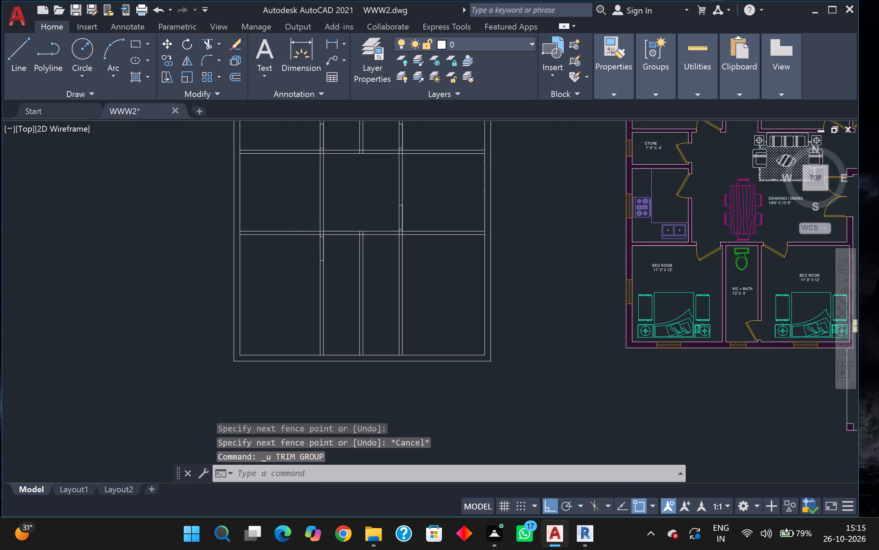
middle_drag(409, 168, 406, 205)
scroll(384, 189, up, 4)
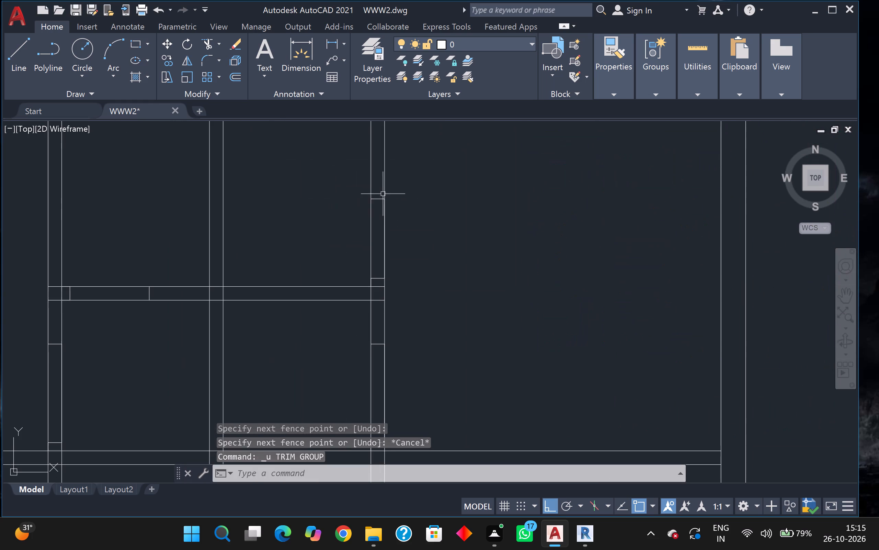
scroll(399, 330, down, 2)
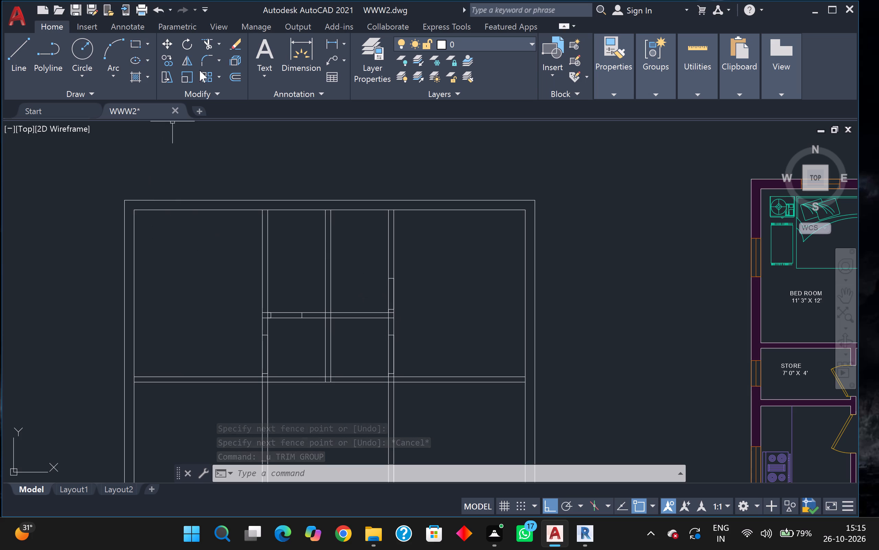
drag(208, 40, 212, 43)
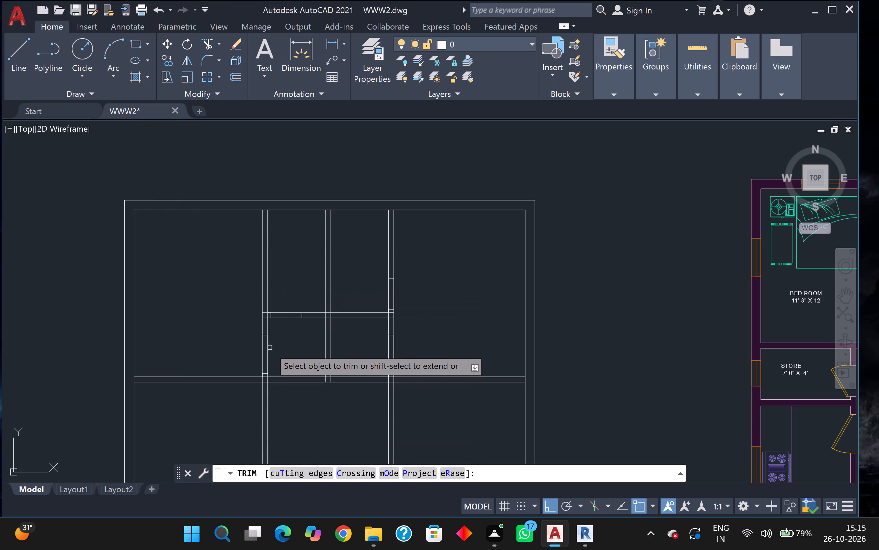
click(272, 344)
click(255, 350)
click(285, 325)
click(285, 295)
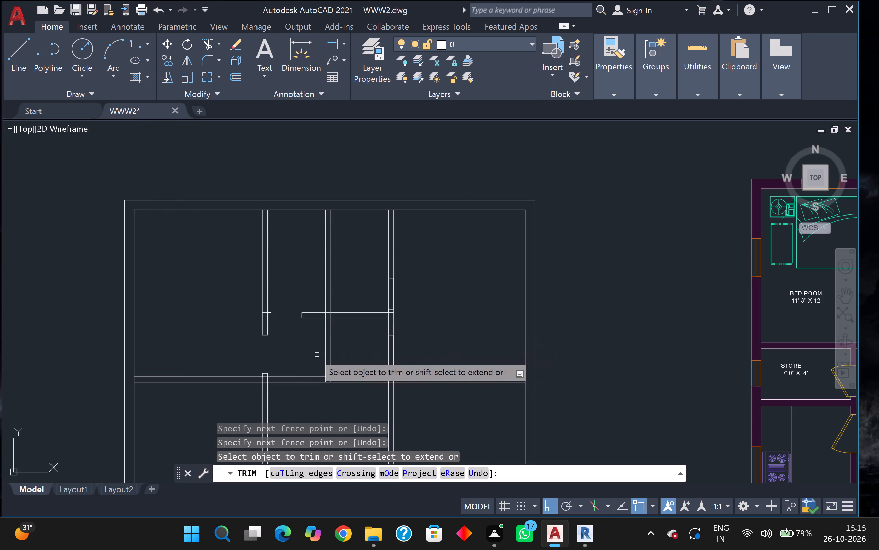
Trim away the middle partition below the short cross wall and the upper cross wall between the left and right partitions, including leftover pieces.
click(306, 349)
click(338, 351)
click(332, 363)
click(326, 403)
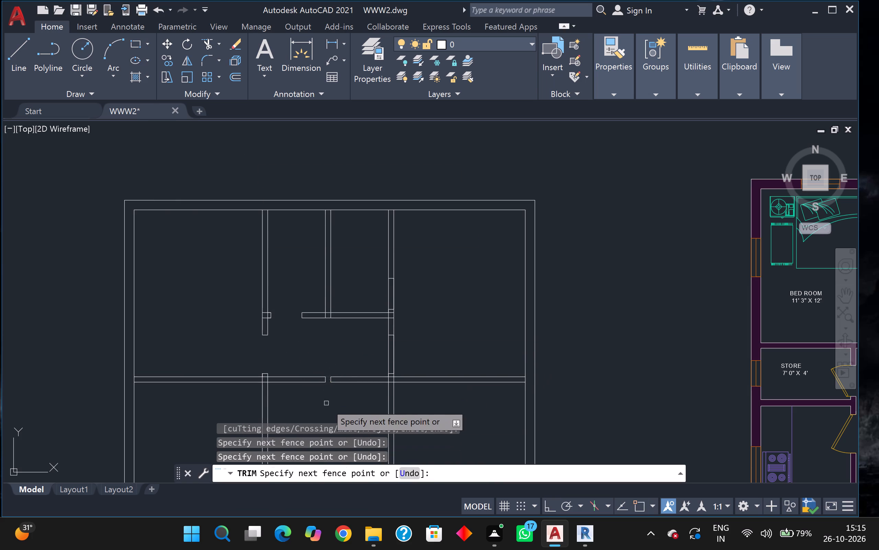
click(310, 395)
click(292, 358)
click(342, 362)
click(342, 388)
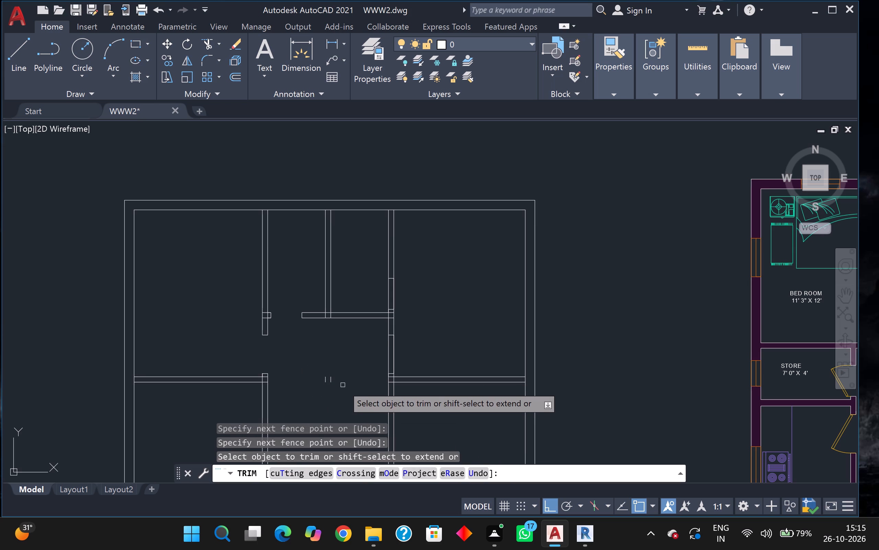
drag(338, 385, 332, 383)
click(323, 377)
Trim the right partition between its jamb marks, below and then above the short cross wall, to open two doorways.
click(355, 359)
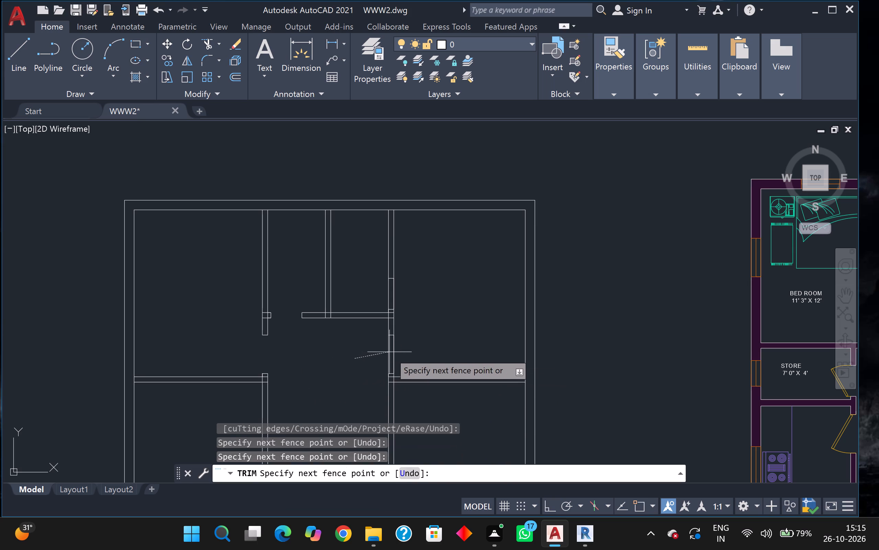
click(400, 353)
drag(408, 302, 401, 302)
click(382, 292)
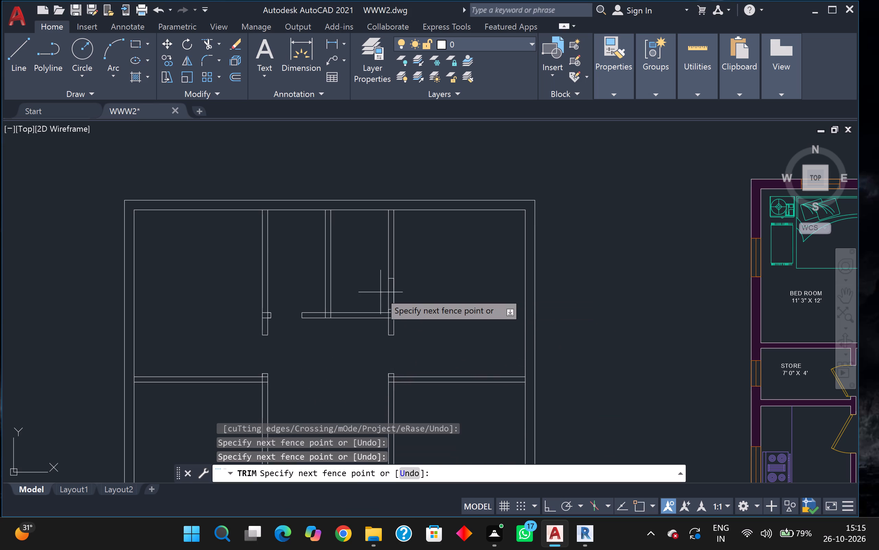
click(405, 294)
Trim the right partition between the jamb marks just above the lower cross wall to open a doorway.
scroll(375, 343, down, 2)
middle_drag(374, 333, 380, 291)
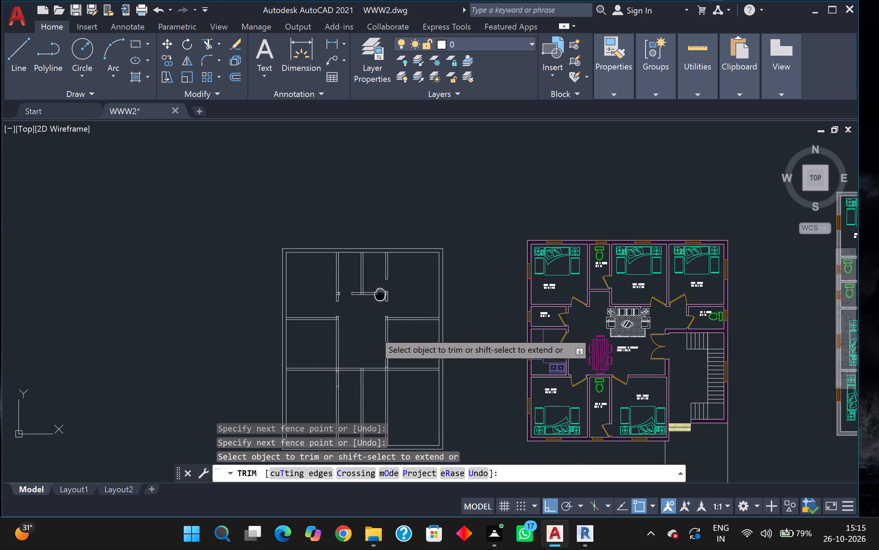
middle_drag(380, 291, 379, 253)
scroll(356, 350, up, 3)
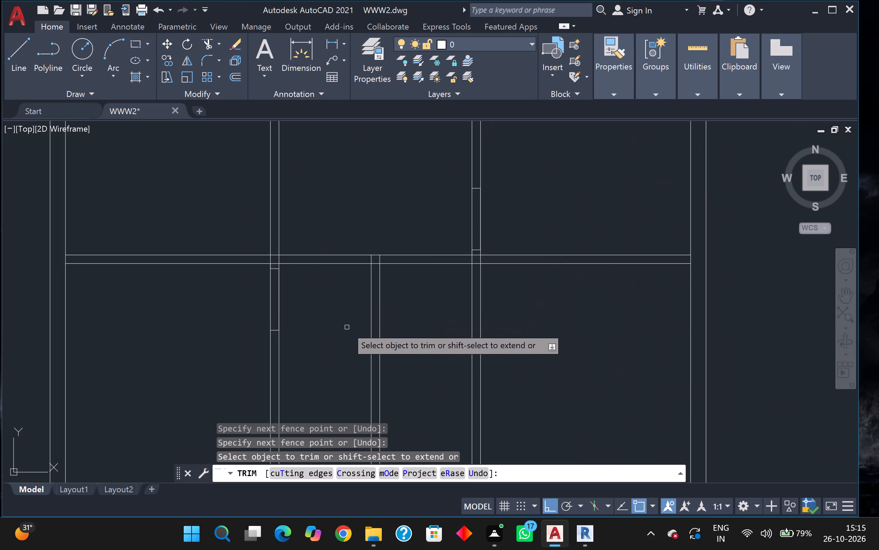
scroll(347, 323, down, 2)
click(378, 283)
click(407, 283)
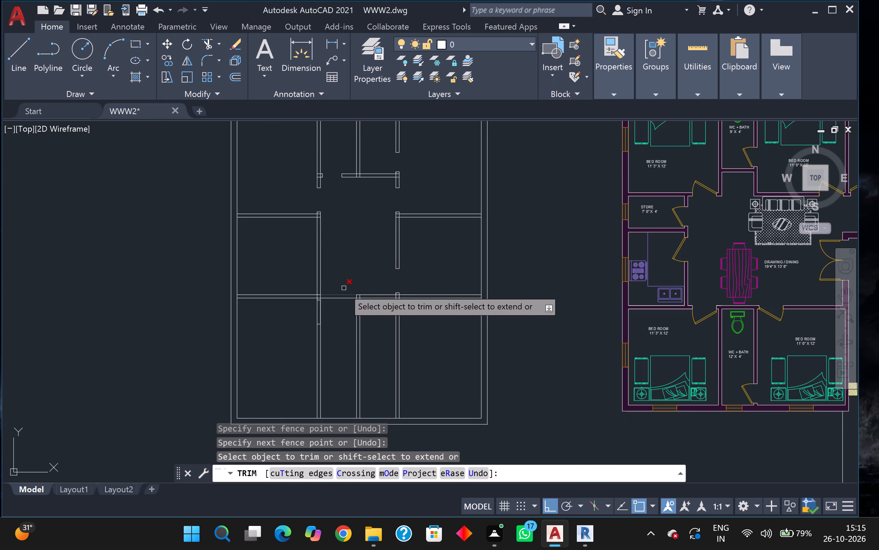
Trim away the lower cross wall between the left and right partitions and the middle partition below it, including leftover pieces.
drag(337, 281, 344, 308)
click(352, 340)
click(340, 316)
click(364, 282)
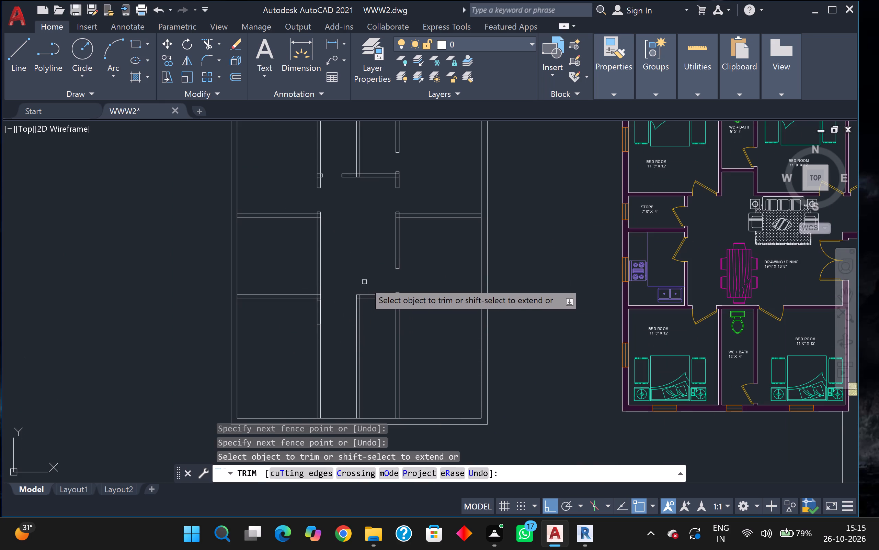
drag(374, 322, 373, 329)
click(365, 332)
click(349, 316)
click(358, 288)
click(359, 301)
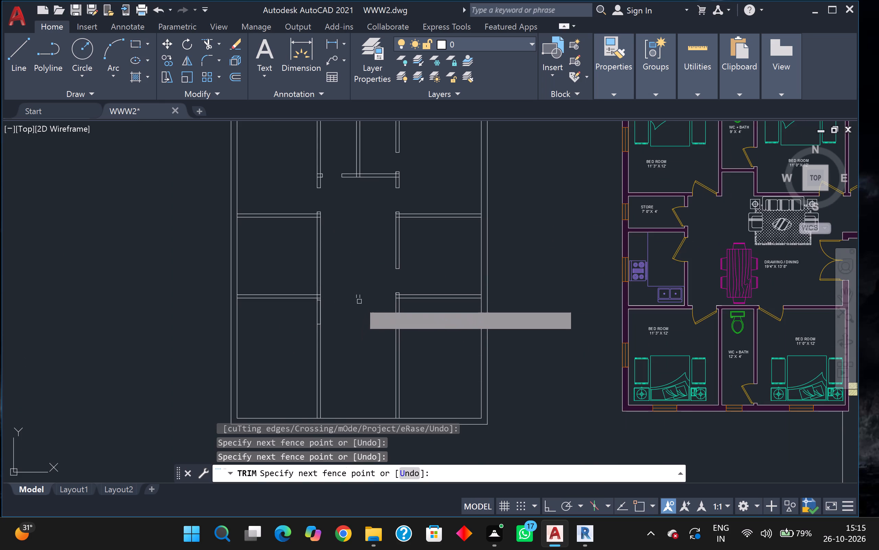
click(359, 297)
click(356, 296)
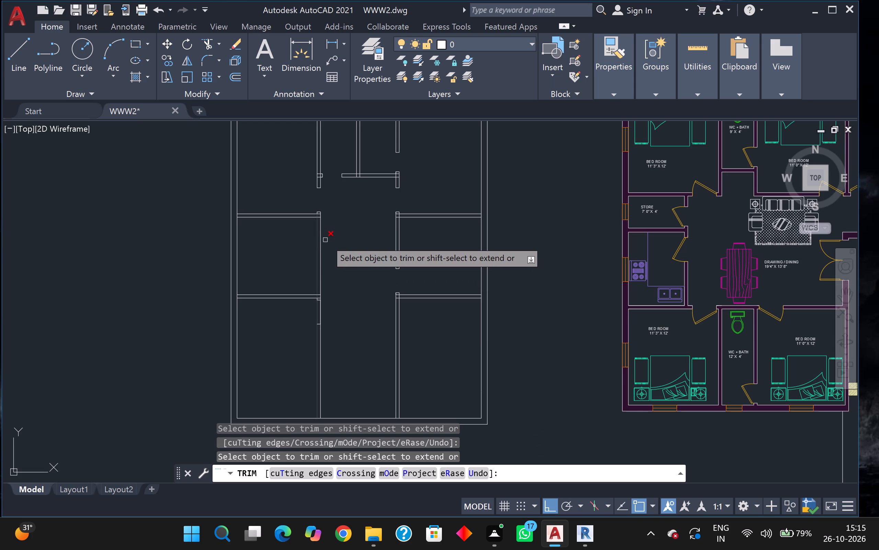
Trim away the left partition between the upper and lower cross walls.
scroll(328, 238, up, 1)
click(312, 248)
drag(283, 244, 289, 246)
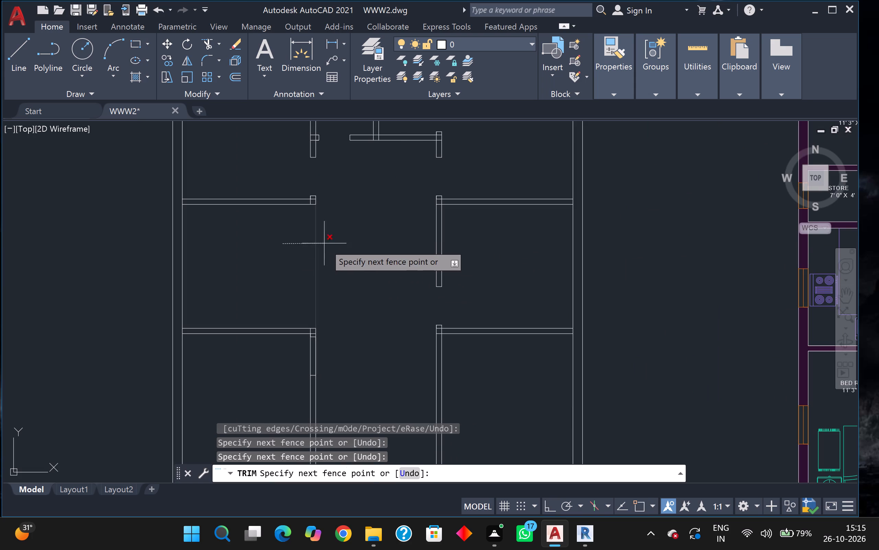
click(326, 243)
Trim the overlapping lines where the left upper cross wall meets the left partition stub to clean that junction.
scroll(312, 207, up, 2)
scroll(305, 187, down, 2)
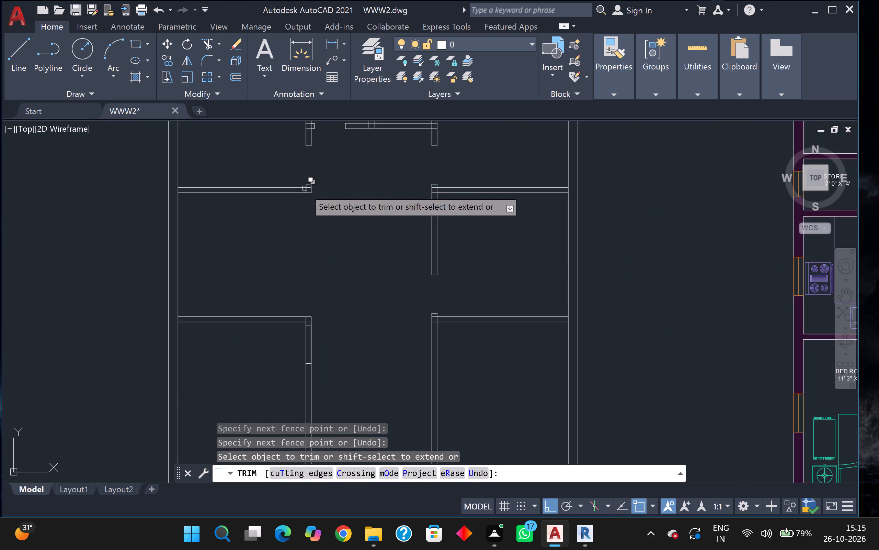
scroll(305, 189, up, 5)
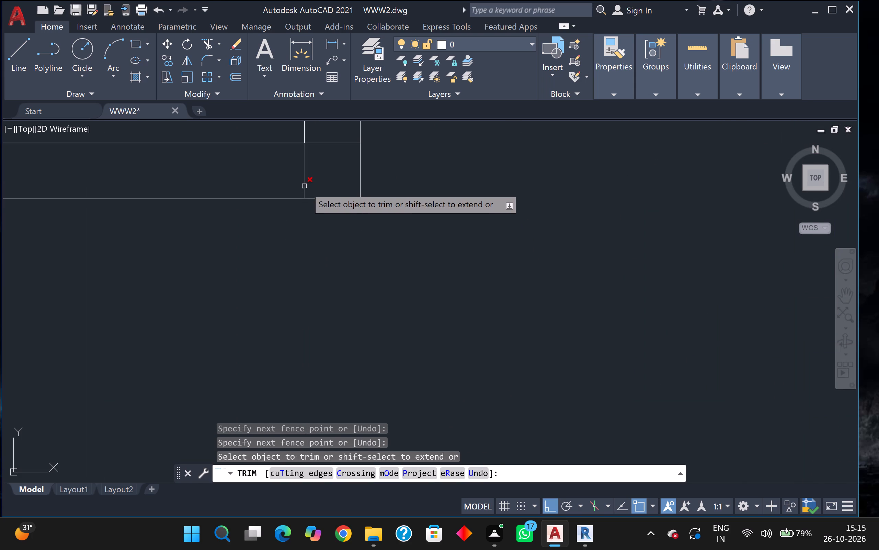
click(304, 186)
click(323, 141)
click(323, 150)
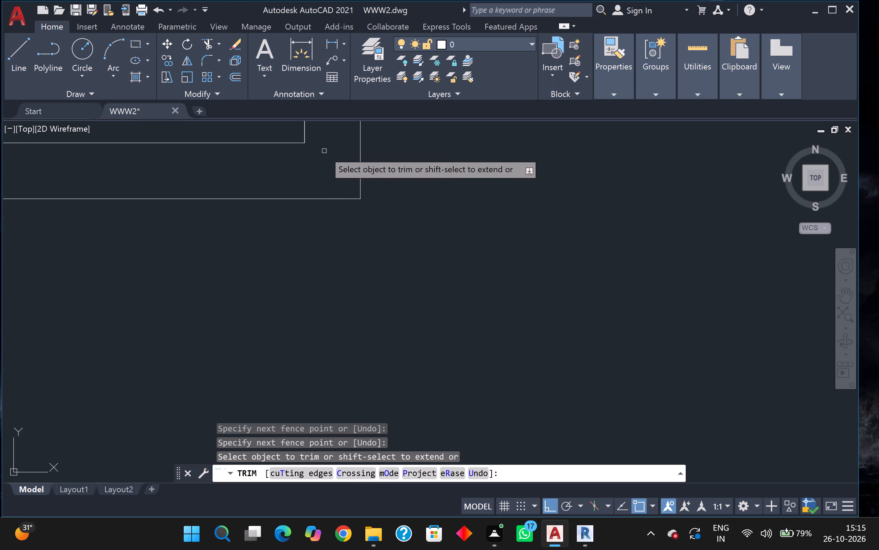
Trim the crossing lines where the left partition meets the short cross wall's stub to leave a clean junction.
scroll(324, 151, down, 3)
scroll(344, 190, down, 3)
middle_drag(346, 158, 362, 175)
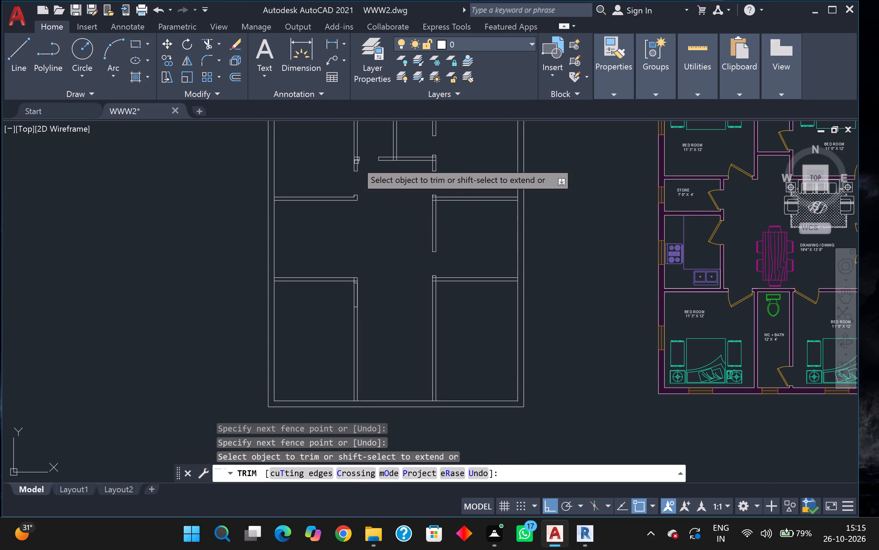
scroll(356, 162, up, 4)
click(353, 154)
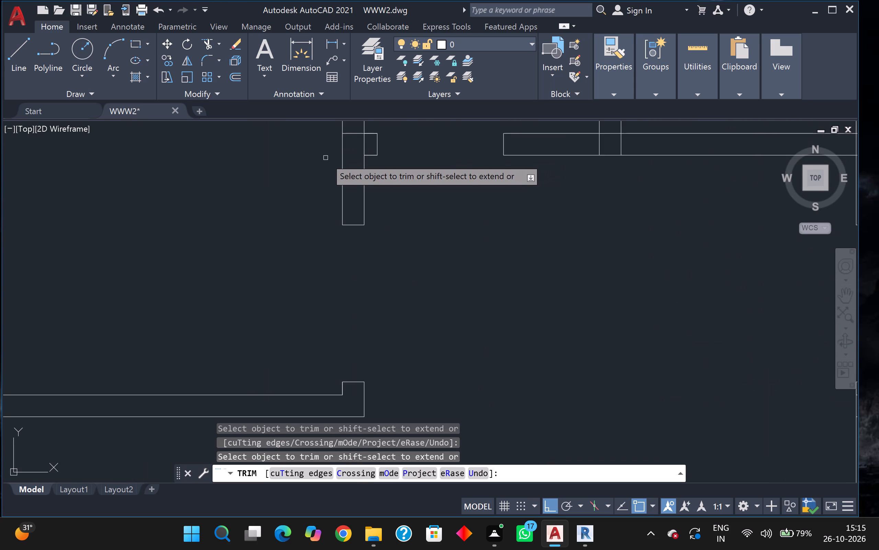
click(352, 135)
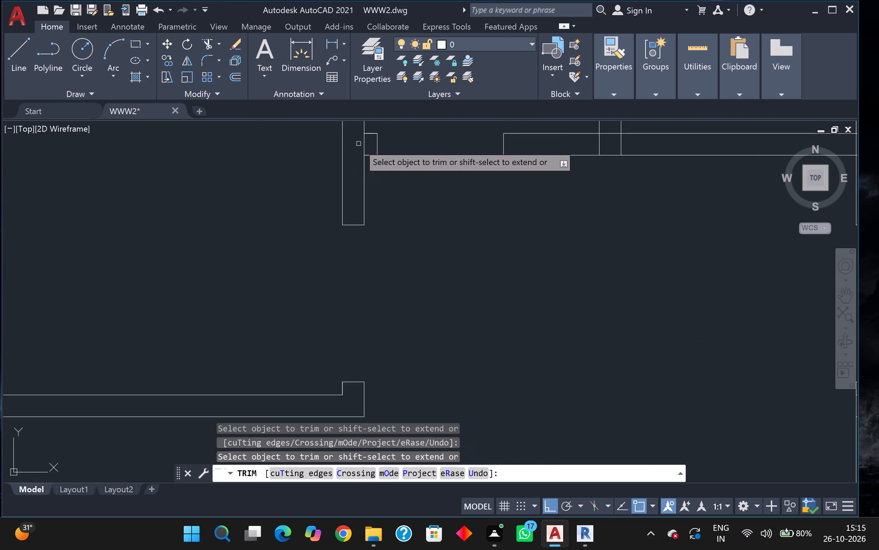
click(366, 144)
Trim the overlapping lines where the middle partition meets the short cross wall to form a clean T-junction.
scroll(405, 159, down, 2)
middle_drag(405, 159, 227, 291)
scroll(227, 291, up, 1)
scroll(344, 284, up, 2)
click(350, 276)
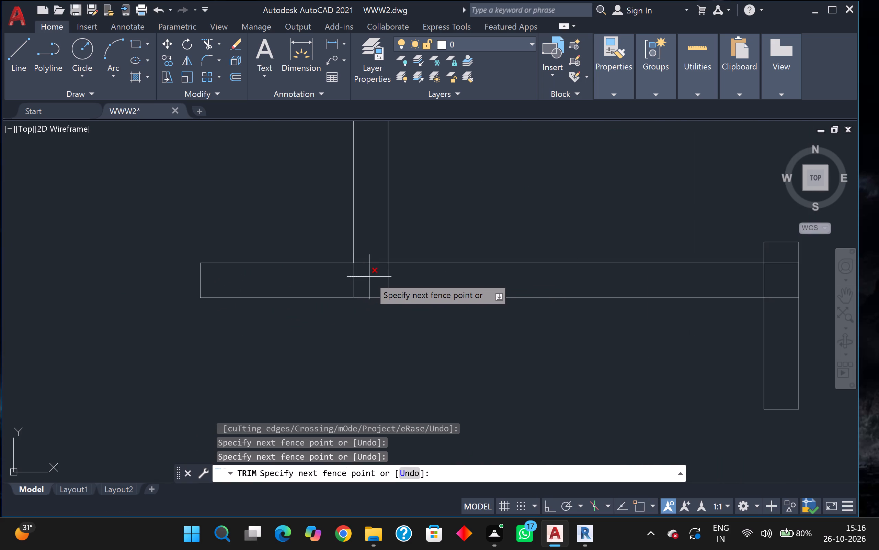
drag(396, 278, 388, 278)
click(374, 278)
click(370, 249)
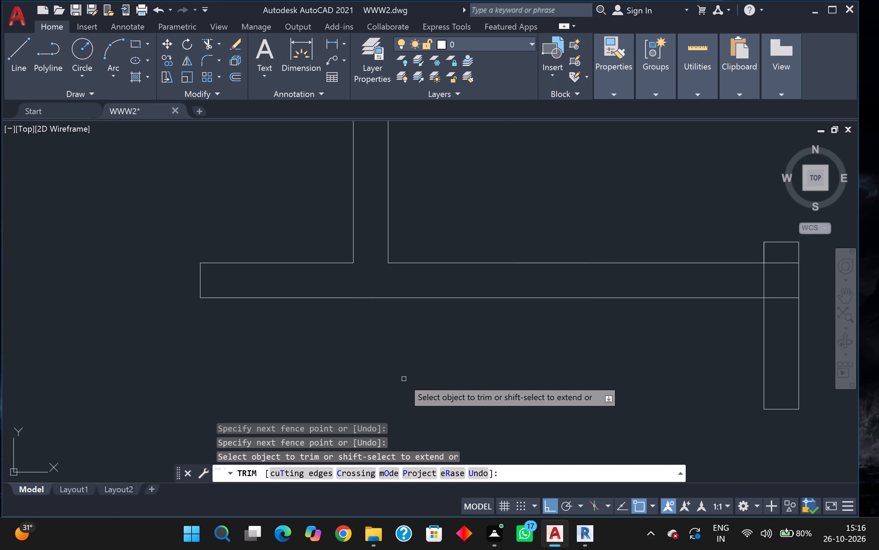
Trim the crossing lines where the short cross wall meets the right partition to clean the junction.
scroll(401, 380, down, 3)
scroll(503, 356, up, 2)
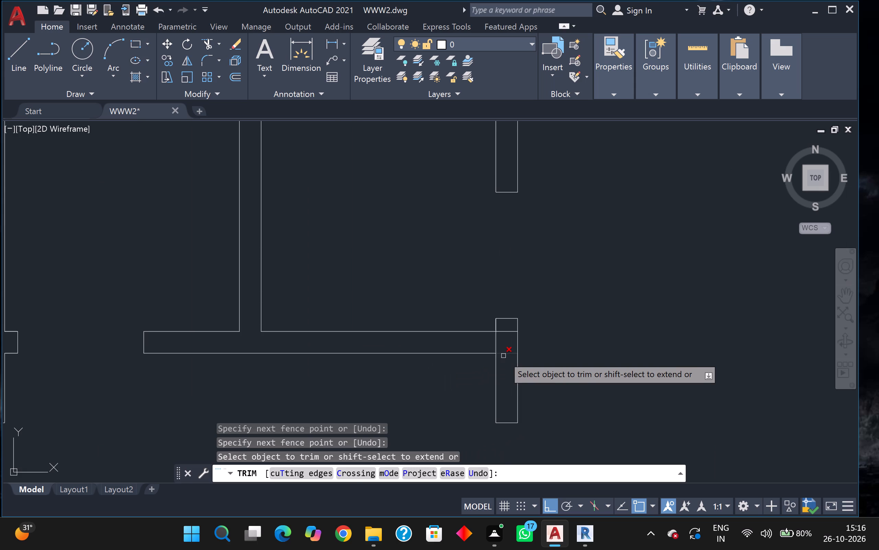
click(503, 356)
click(503, 350)
click(496, 349)
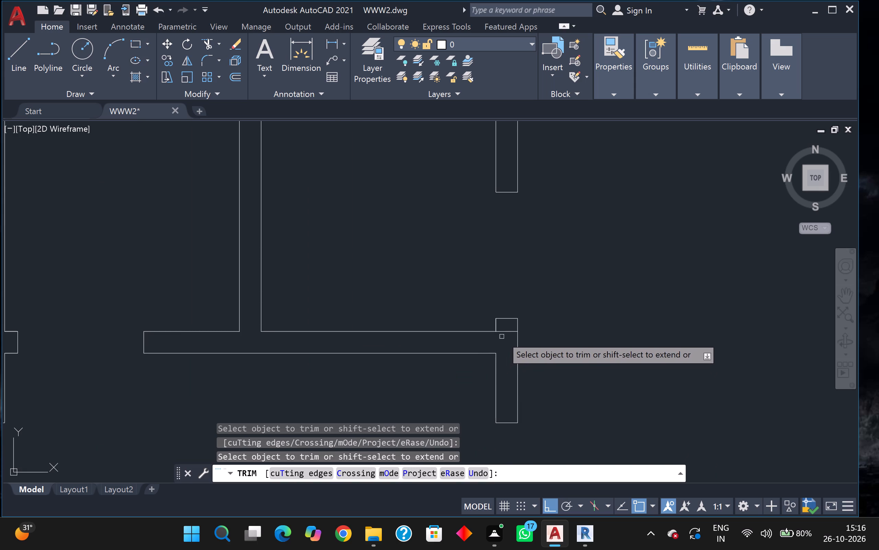
click(503, 333)
Trim the top outer wall's inner line between the faces of the left and middle partitions to join them to the wall.
scroll(507, 331, down, 4)
scroll(514, 261, up, 1)
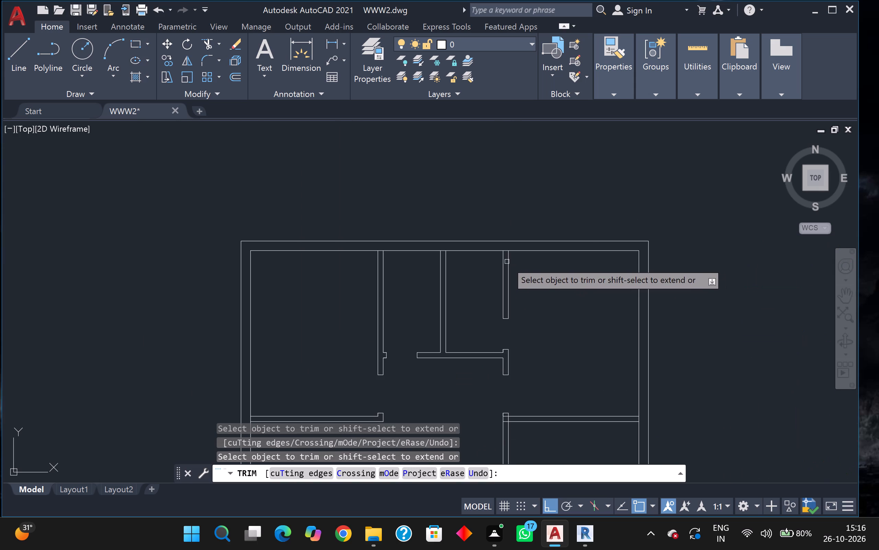
scroll(506, 264, down, 2)
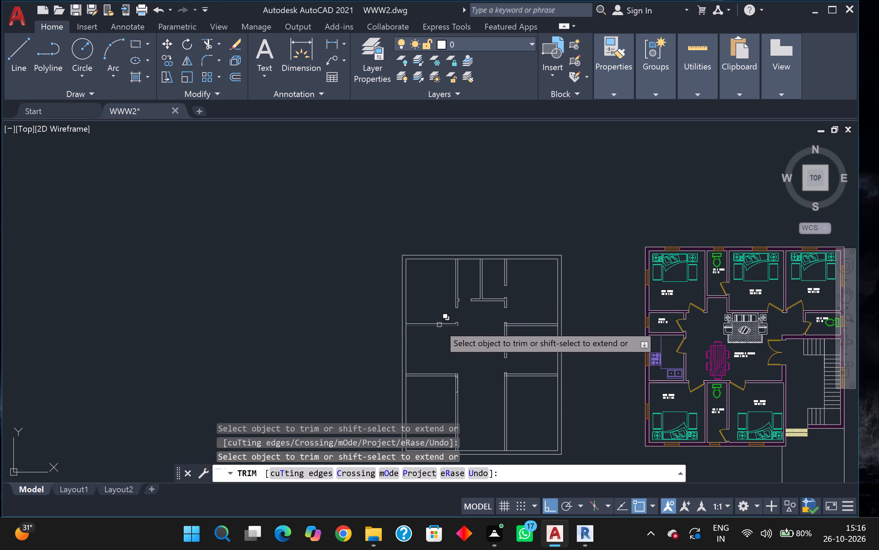
scroll(439, 325, down, 1)
scroll(466, 306, up, 2)
scroll(419, 275, up, 2)
scroll(443, 225, up, 1)
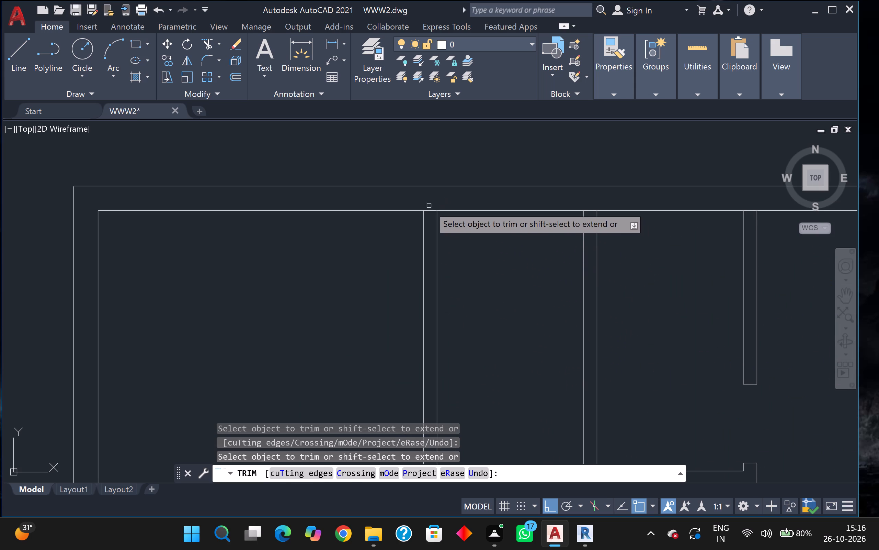
drag(429, 206, 429, 210)
click(430, 216)
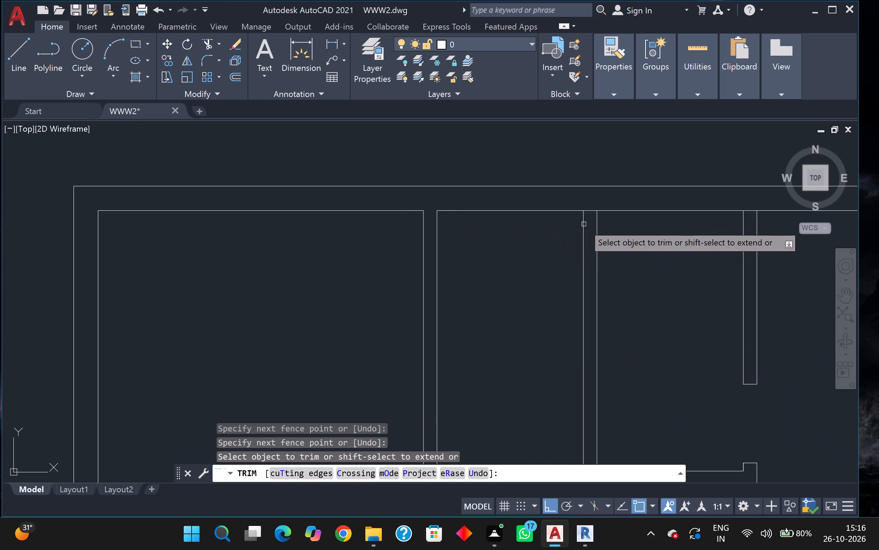
click(587, 223)
click(589, 208)
Trim the top outer wall's inner line between the faces of the right partition.
middle_drag(619, 227, 425, 231)
scroll(576, 216, up, 2)
click(544, 219)
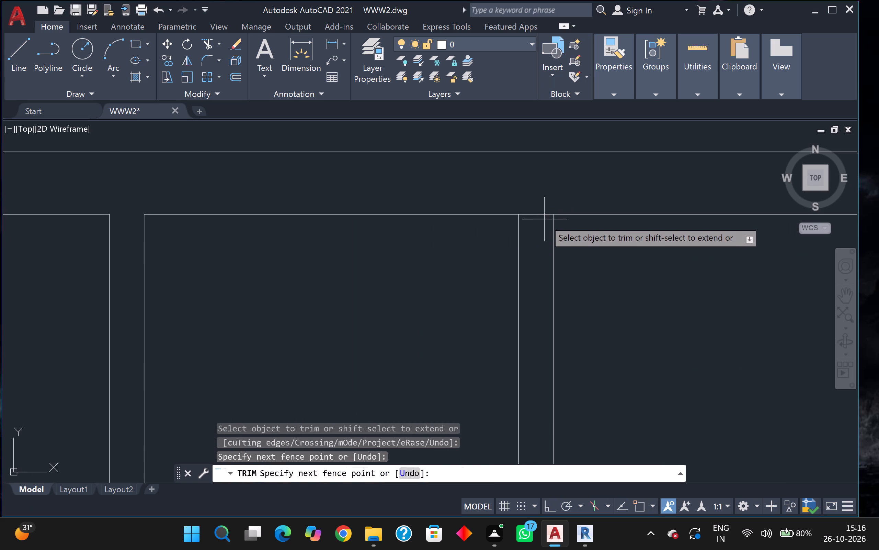
click(540, 208)
Trim the left outer wall's inner line between the faces of the upper cross wall.
scroll(541, 207, down, 3)
middle_drag(561, 239, 566, 202)
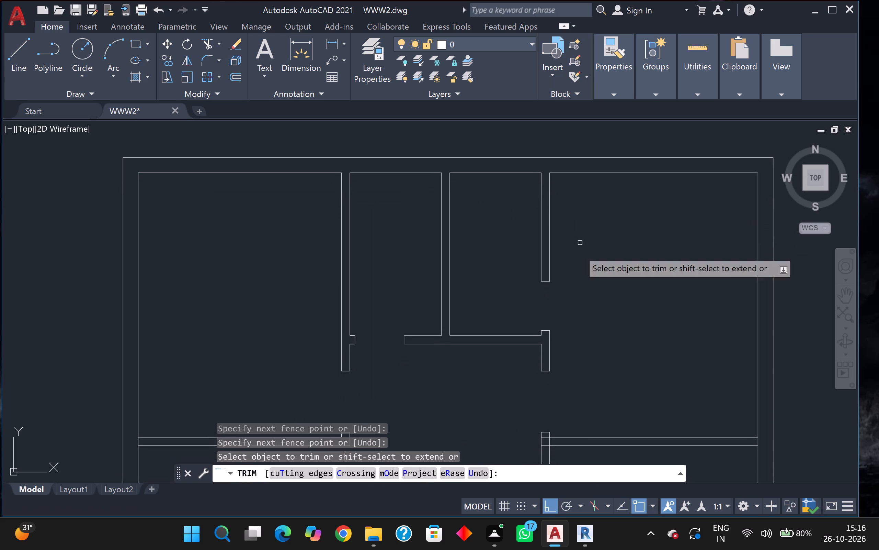
scroll(476, 375, down, 1)
middle_drag(476, 374, 441, 174)
scroll(229, 223, up, 3)
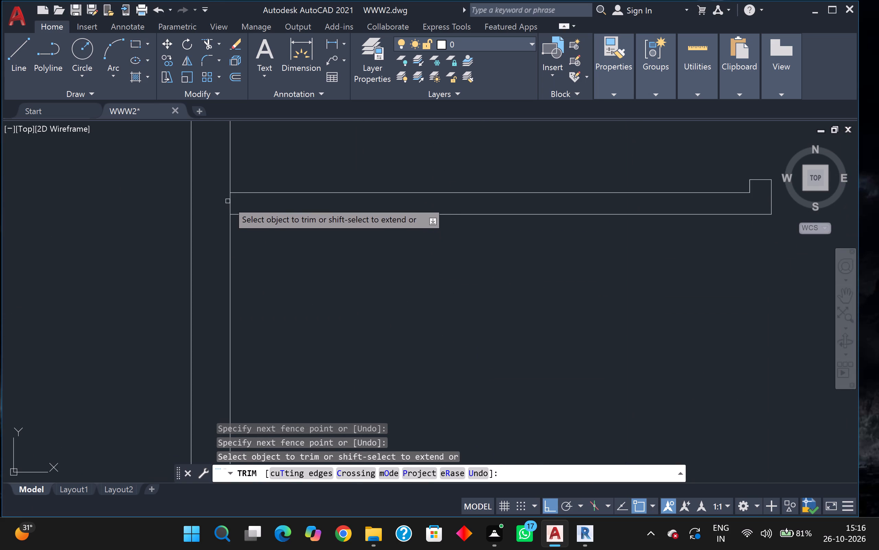
click(228, 200)
click(246, 202)
Trim the left outer wall's inner line between the faces of the lower cross wall.
scroll(257, 209, down, 2)
middle_drag(306, 259, 307, 258)
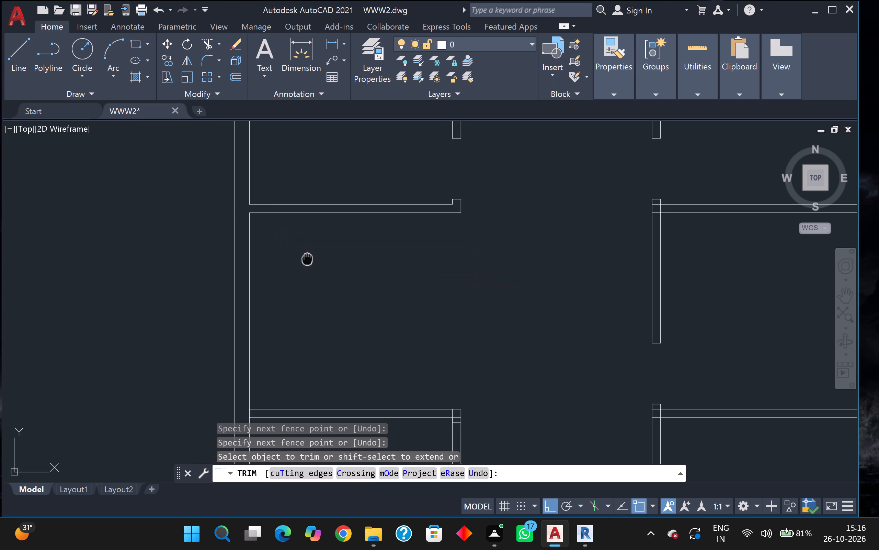
middle_drag(307, 258, 346, 192)
scroll(284, 359, up, 3)
click(290, 330)
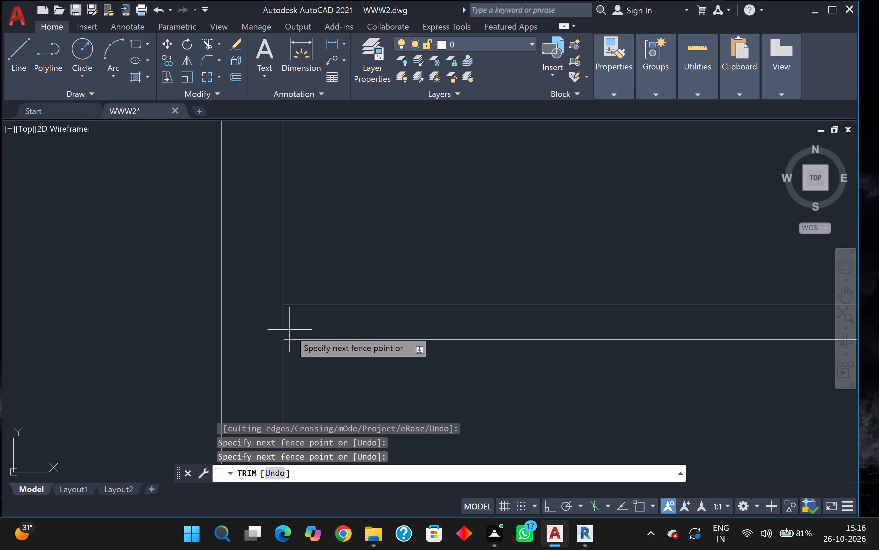
click(283, 328)
Trim the left partition between its jamb marks just below the lower cross wall to open a doorway.
scroll(288, 328, down, 4)
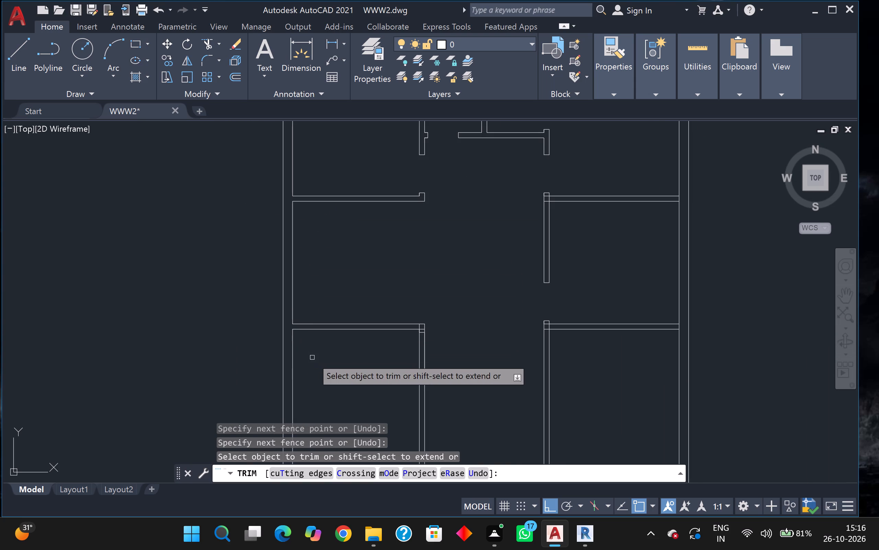
middle_drag(312, 357, 206, 222)
scroll(327, 211, up, 1)
drag(320, 211, 315, 211)
click(286, 212)
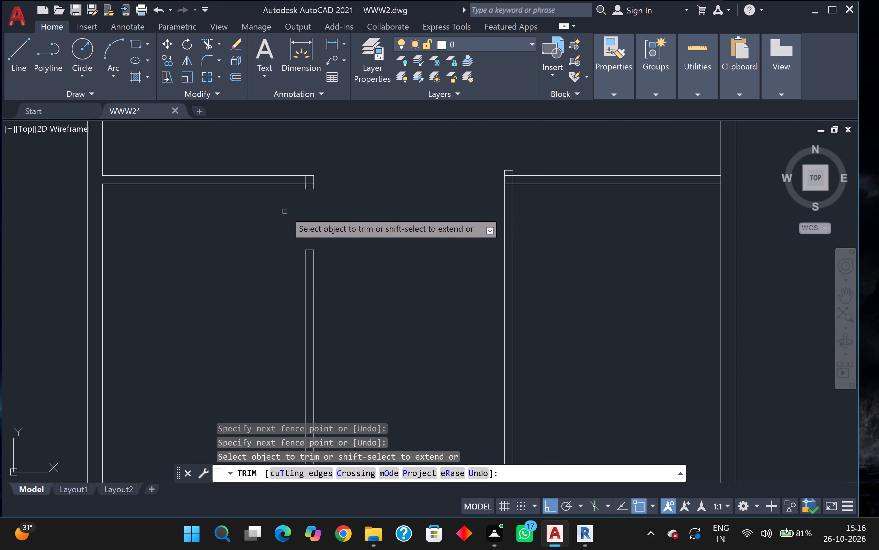
Trim the overlapping lines where the left lower cross wall meets the left partition stub to clean that corner.
scroll(292, 186, up, 2)
click(312, 167)
click(330, 169)
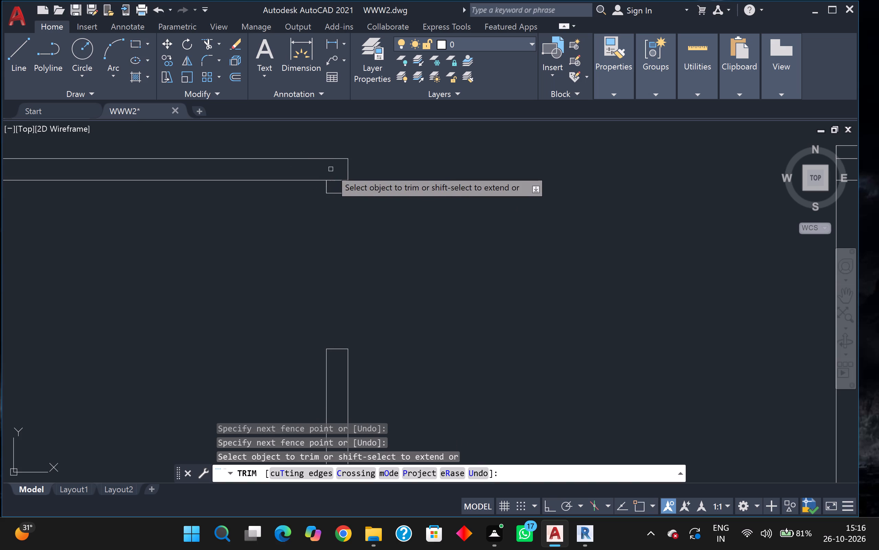
click(339, 179)
Trim the upper line of the right lower cross wall where it crosses the right partition.
scroll(345, 215, down, 4)
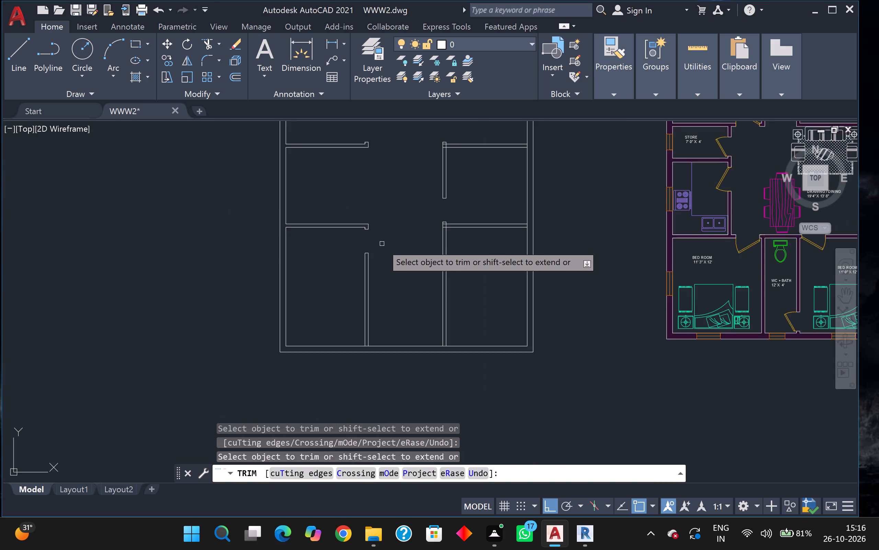
middle_drag(368, 242, 237, 243)
scroll(321, 231, up, 4)
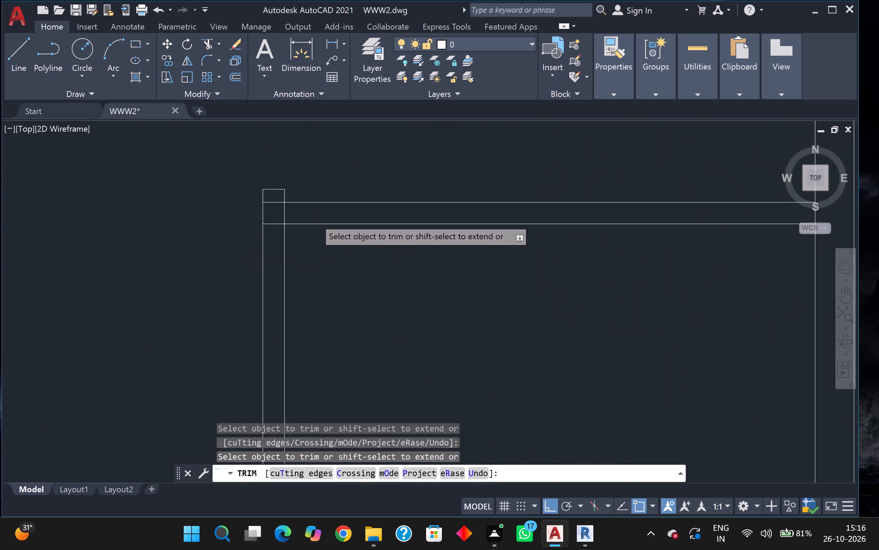
scroll(315, 218, up, 1)
scroll(263, 222, up, 1)
click(233, 173)
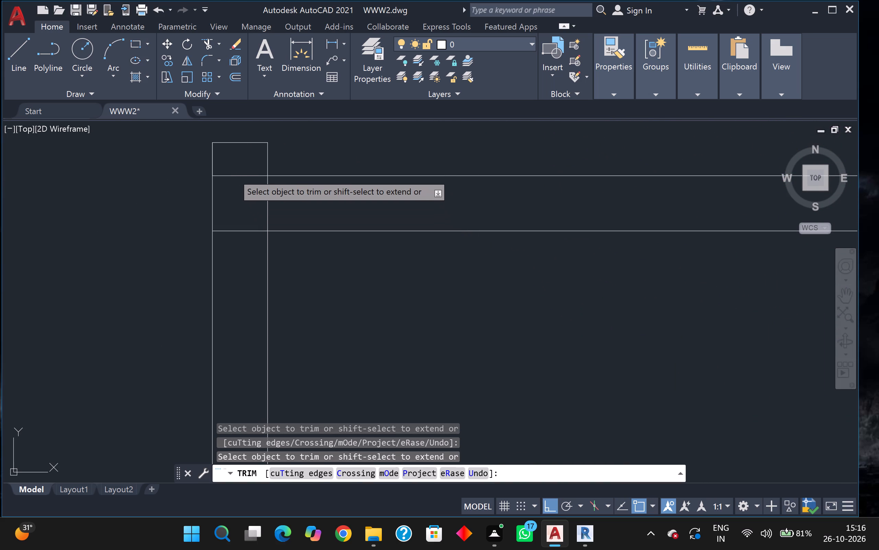
click(235, 183)
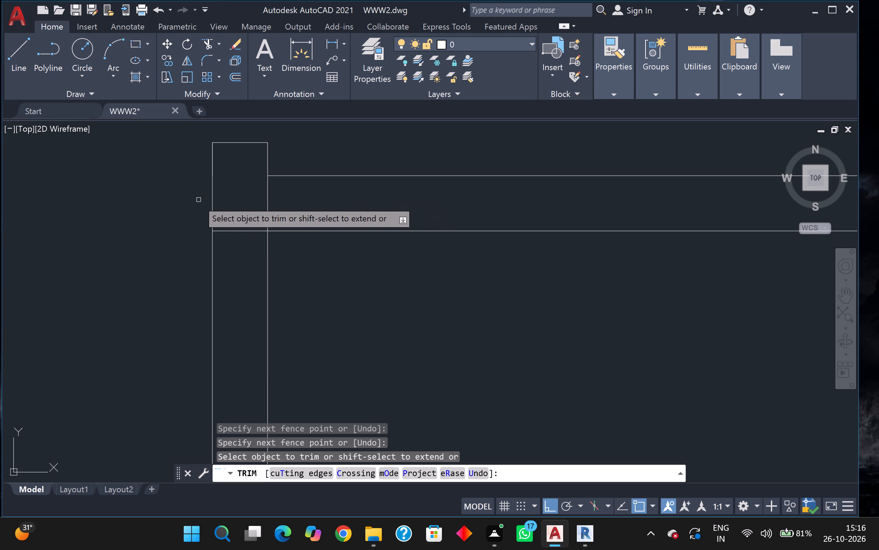
Draw a 5-inch jamb mark across the right partition, 3 inches below the lower cross wall, using Line from the junction corner.
key(Escape)
key(l)
key(Return)
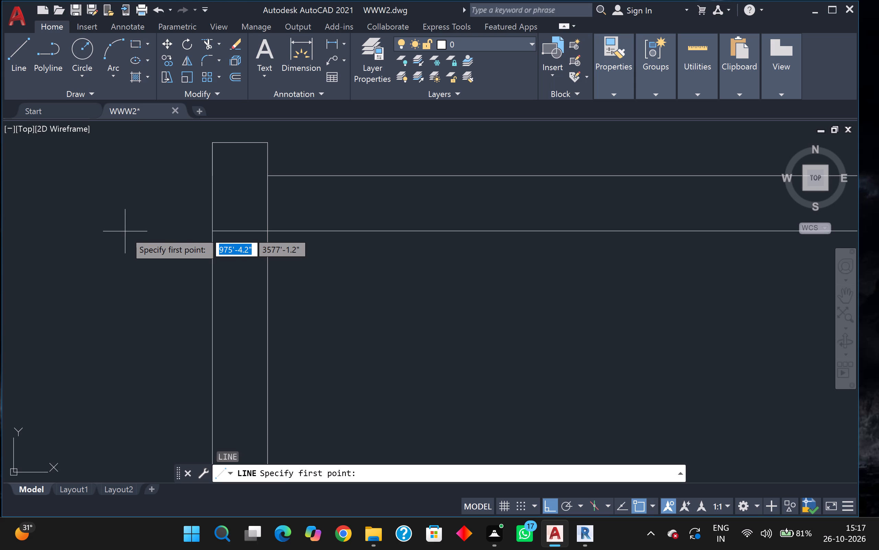
click(215, 231)
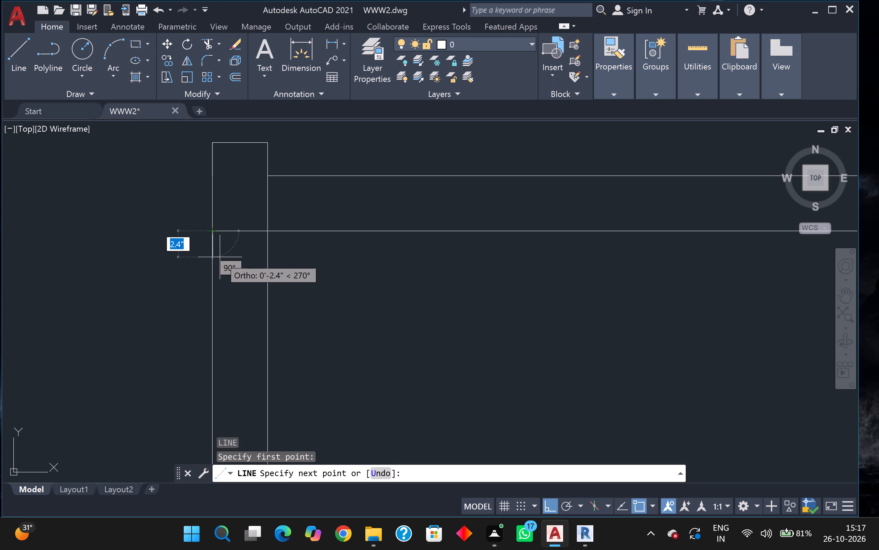
key(3)
key(Return)
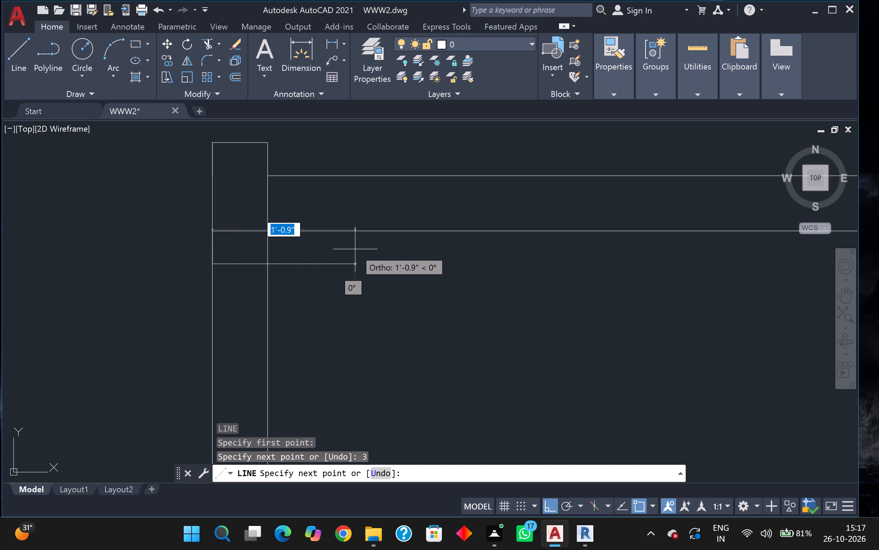
key(5)
key(Return)
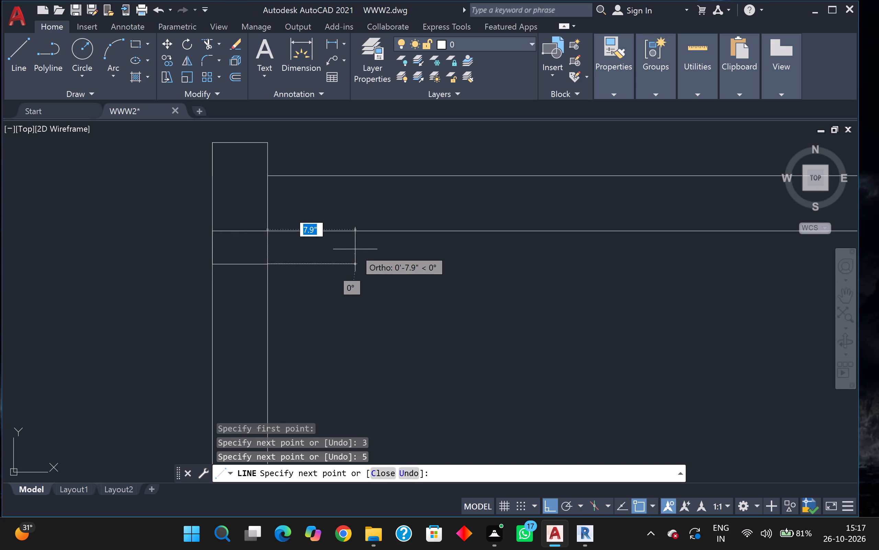
key(Escape)
scroll(341, 253, down, 2)
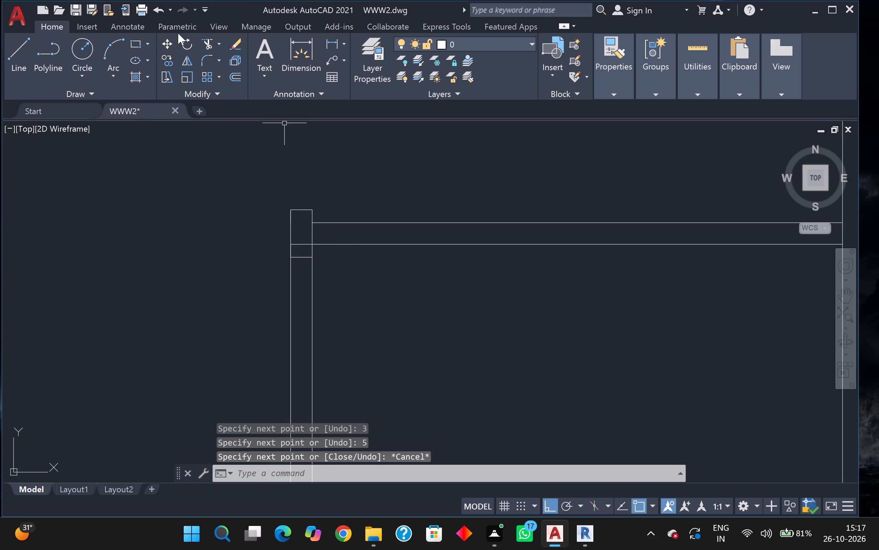
Trim the overlapping lines where the right lower cross wall meets the right partition to clean that junction.
click(206, 44)
scroll(301, 247, up, 2)
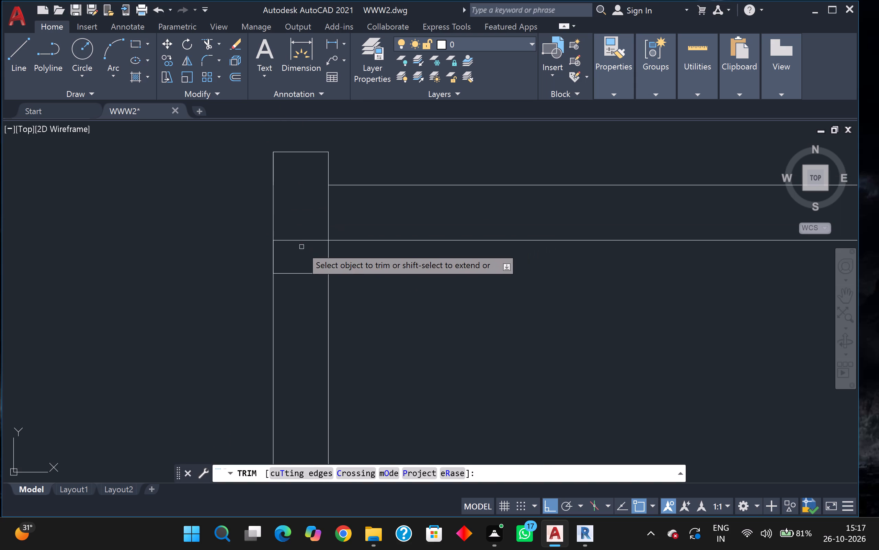
click(301, 247)
click(305, 232)
click(311, 222)
drag(339, 218, 352, 215)
scroll(375, 207, down, 3)
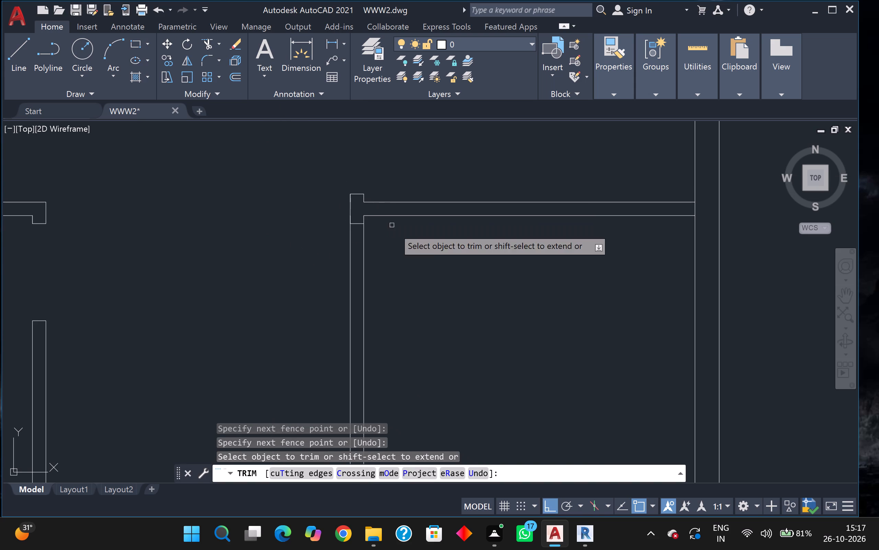
scroll(397, 232, down, 1)
middle_drag(397, 232, 489, 177)
scroll(490, 178, down, 1)
scroll(490, 180, up, 1)
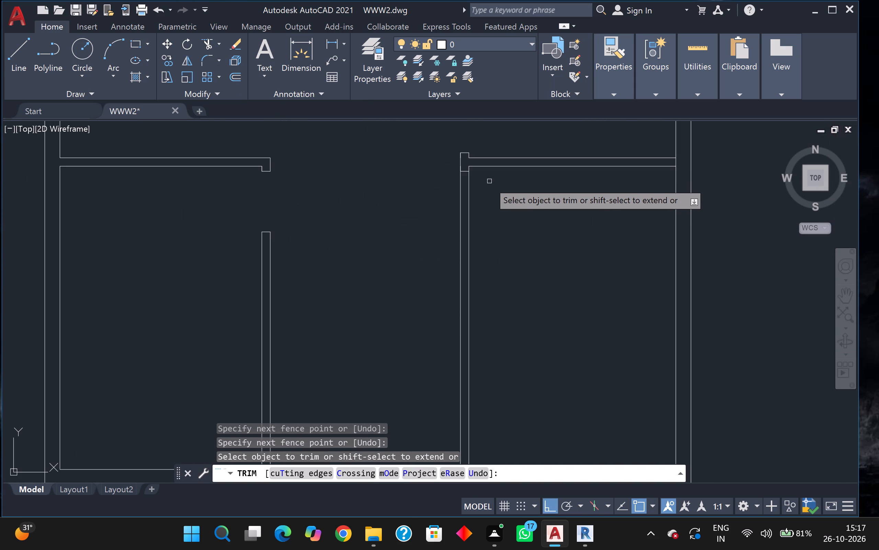
key(Escape)
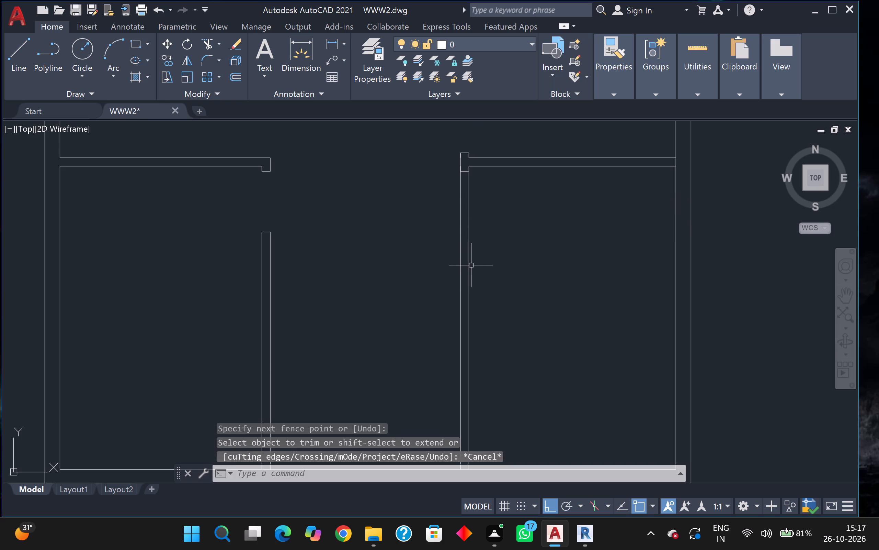
Offset the right partition's jamb mark 5 feet down the partition to mark the doorway's other side.
key(o)
key(Return)
key(Return)
scroll(454, 193, up, 1)
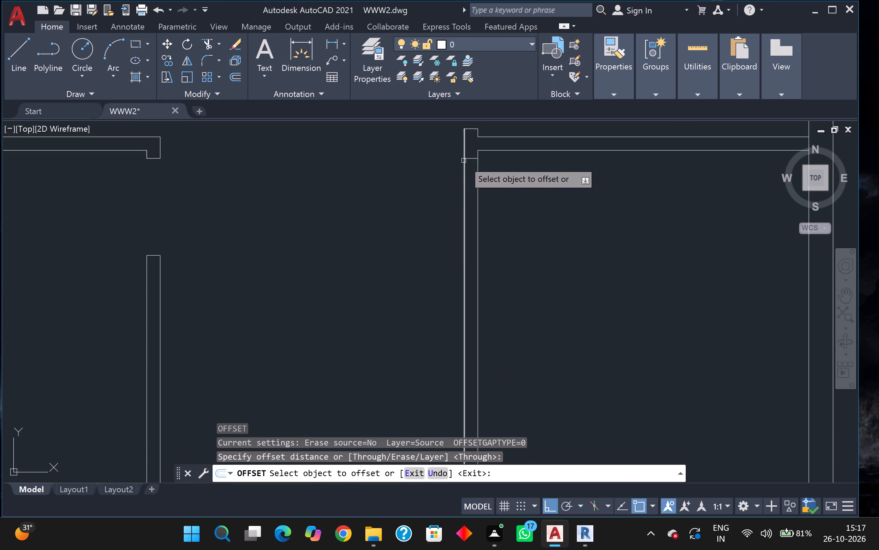
click(469, 159)
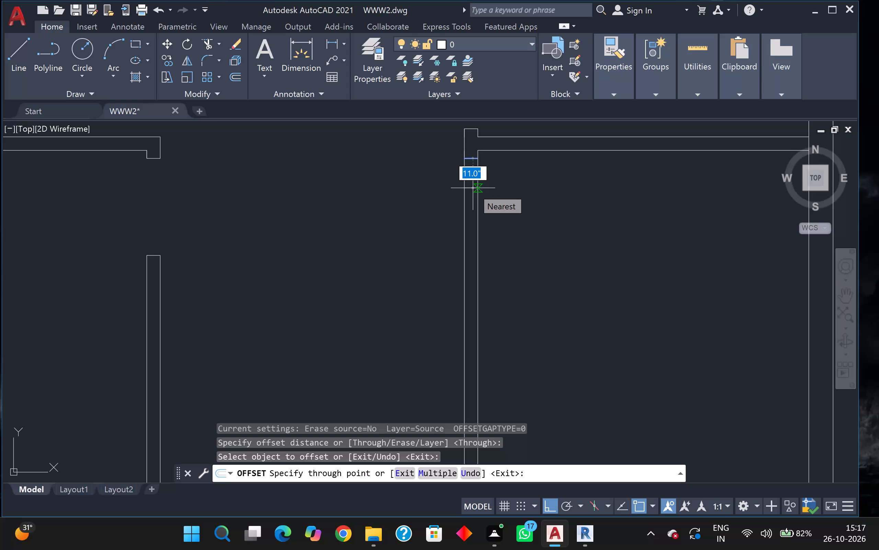
text(5')
key(Return)
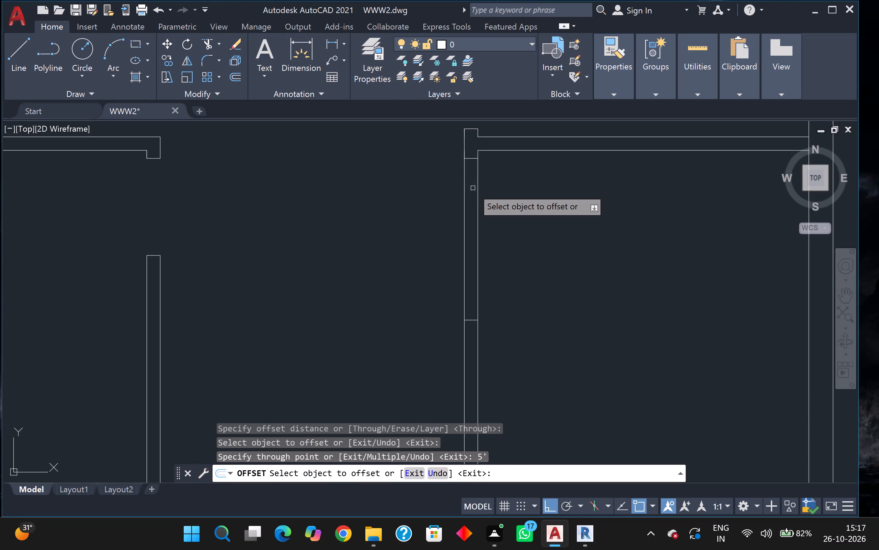
scroll(690, 165, down, 2)
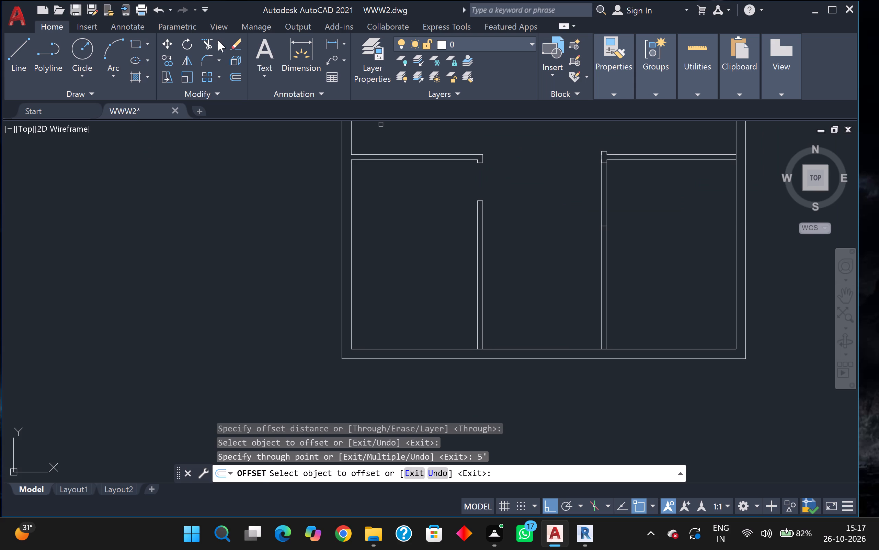
Trim the right partition between its two jamb marks below the lower cross wall to open a doorway.
click(204, 43)
drag(626, 189, 621, 189)
click(585, 188)
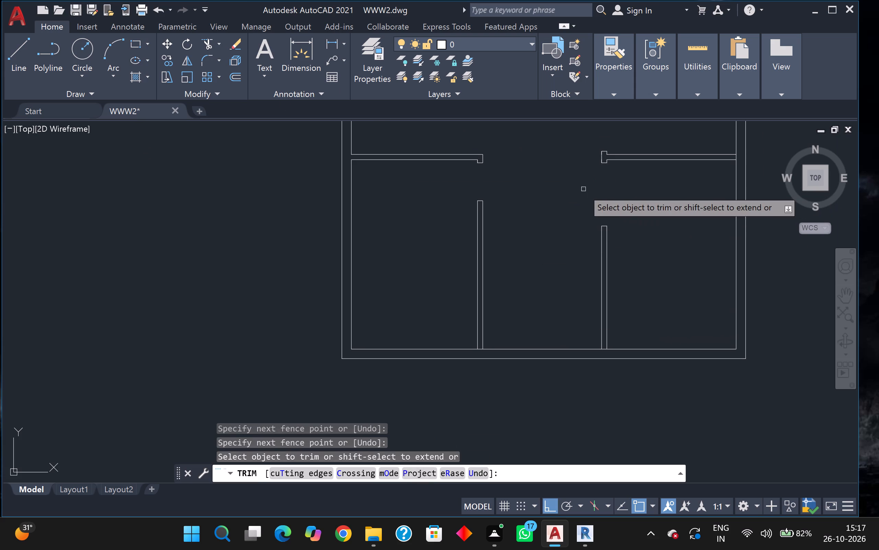
Trim the bottom outer wall's inner line where the right partition's two lines meet it.
middle_drag(582, 189, 437, 226)
middle_drag(495, 346, 464, 253)
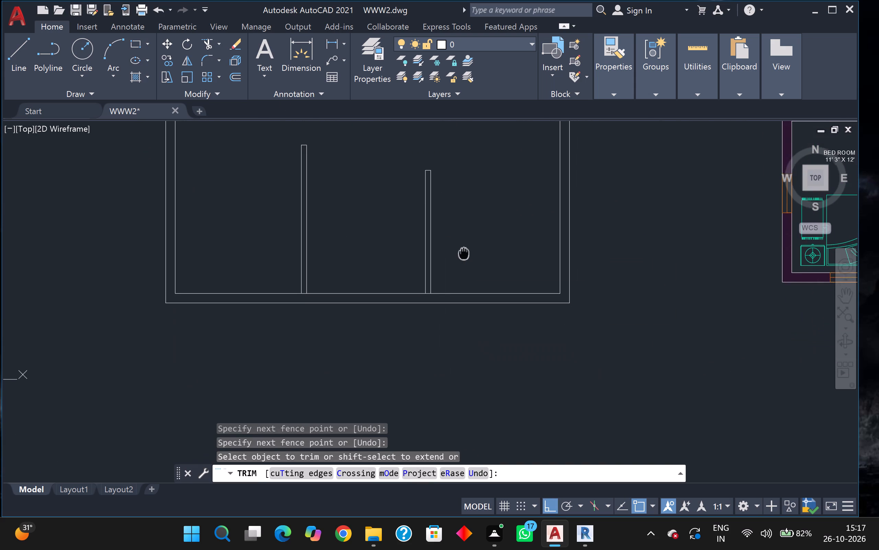
middle_drag(464, 253, 464, 252)
scroll(454, 288, up, 2)
scroll(412, 297, up, 1)
scroll(374, 299, up, 2)
click(374, 295)
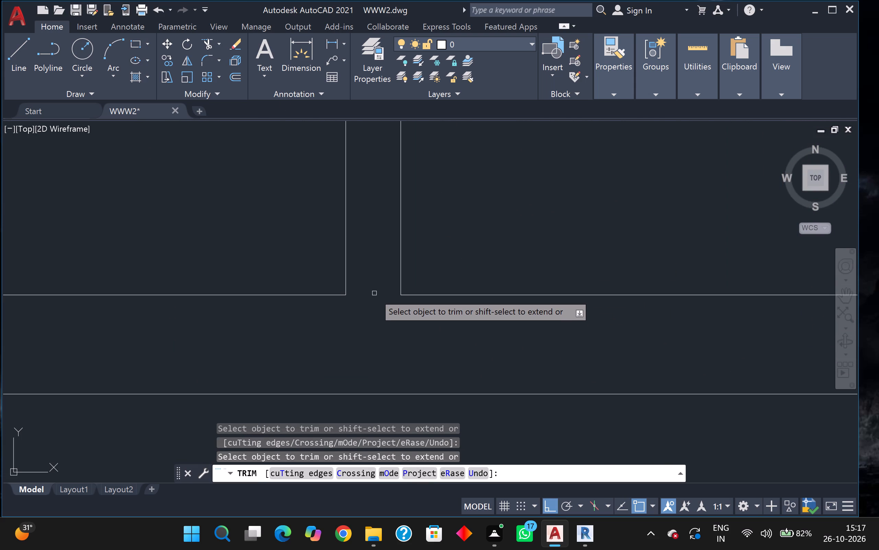
Trim away both lines of the left lower cross wall between the outer wall and the left partition.
scroll(374, 293, down, 1)
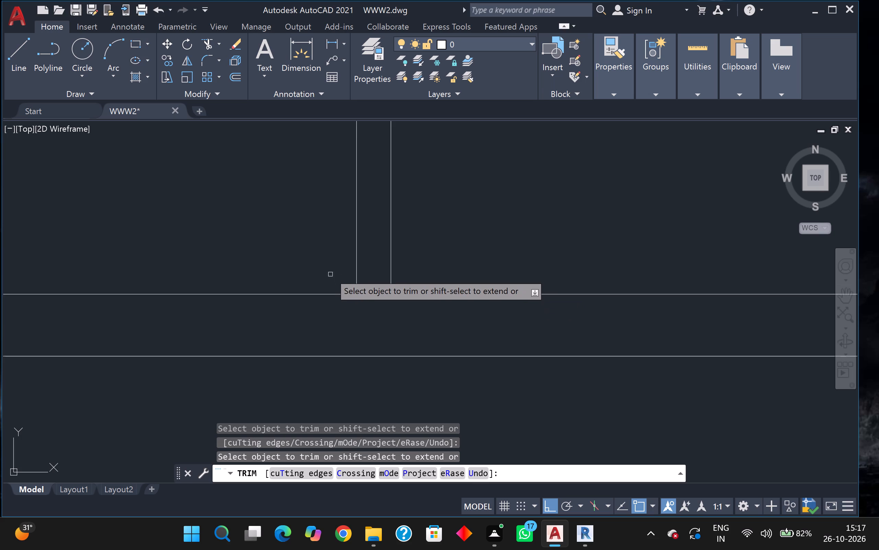
scroll(327, 265, down, 1)
scroll(313, 229, down, 4)
middle_drag(306, 203, 399, 260)
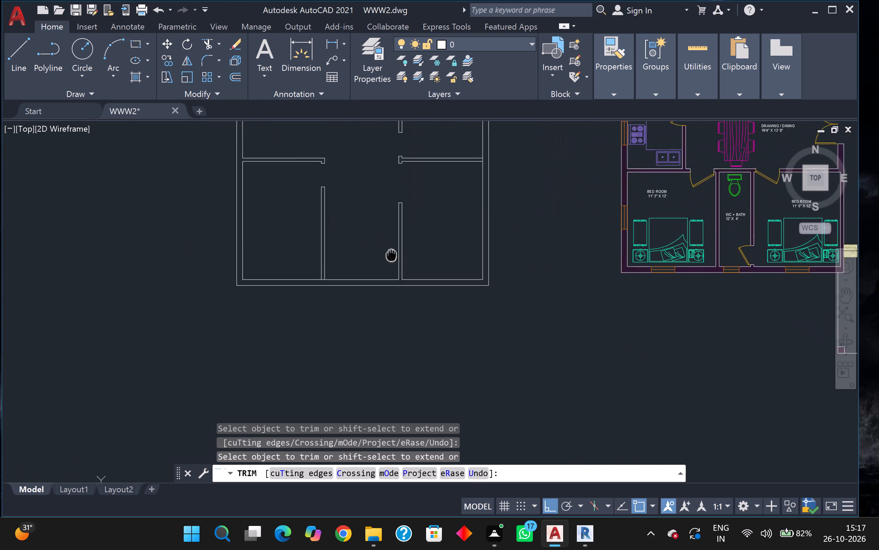
middle_drag(399, 260, 407, 265)
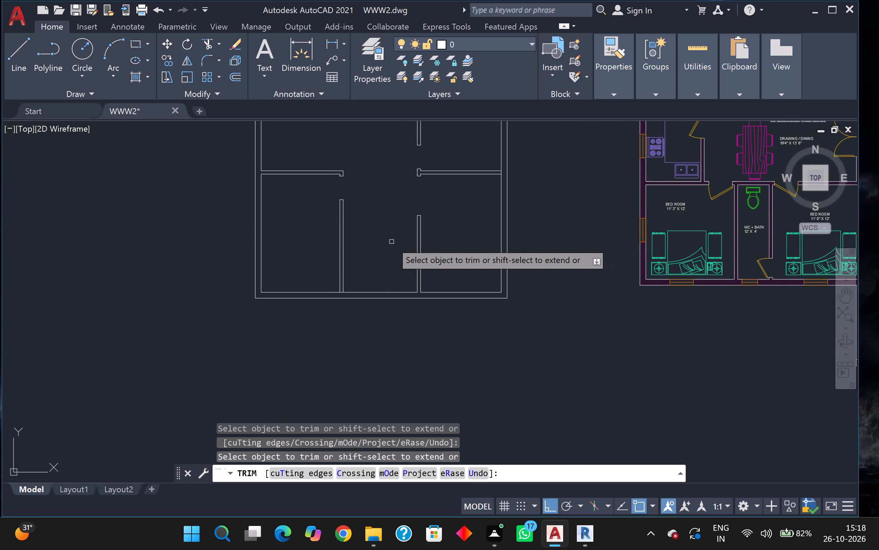
middle_drag(395, 216, 366, 308)
scroll(367, 243, down, 1)
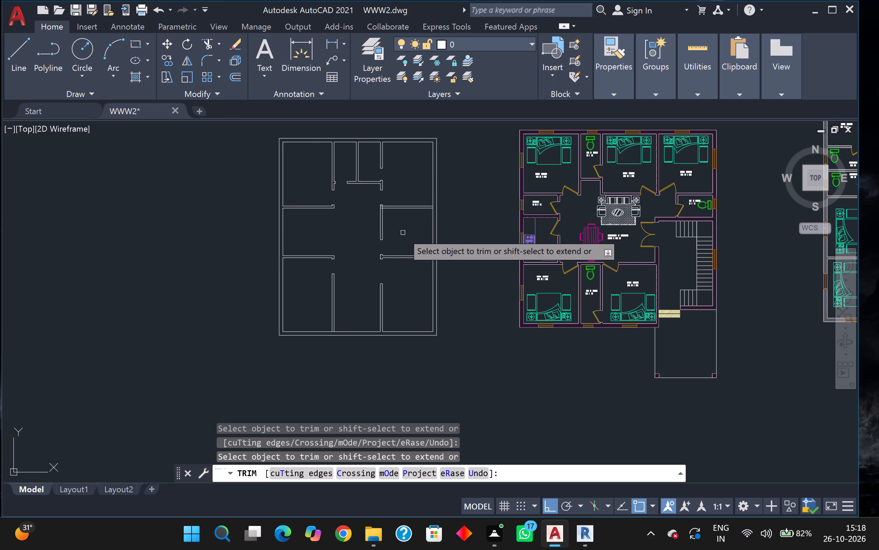
click(313, 247)
click(302, 273)
Trim away the leftover jamb stub lines above the left partition where the cross wall was removed.
click(327, 250)
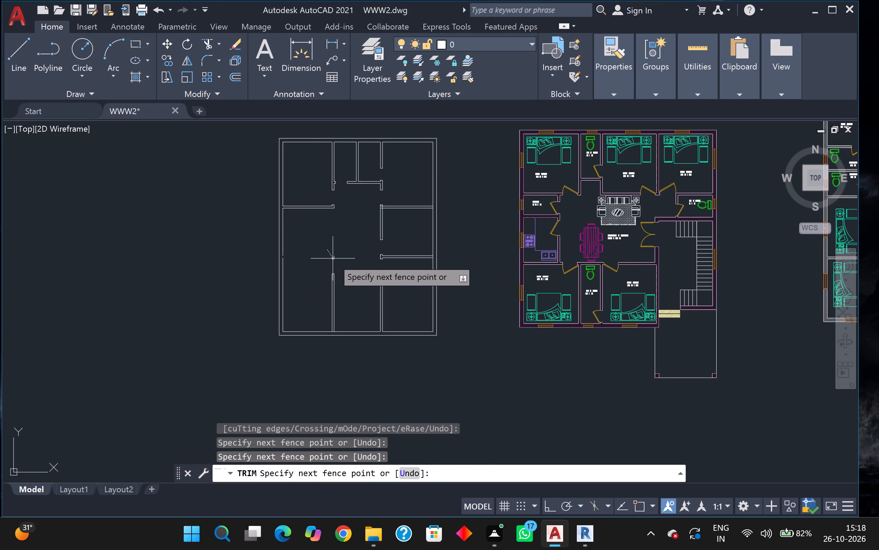
click(333, 258)
click(333, 258)
click(333, 248)
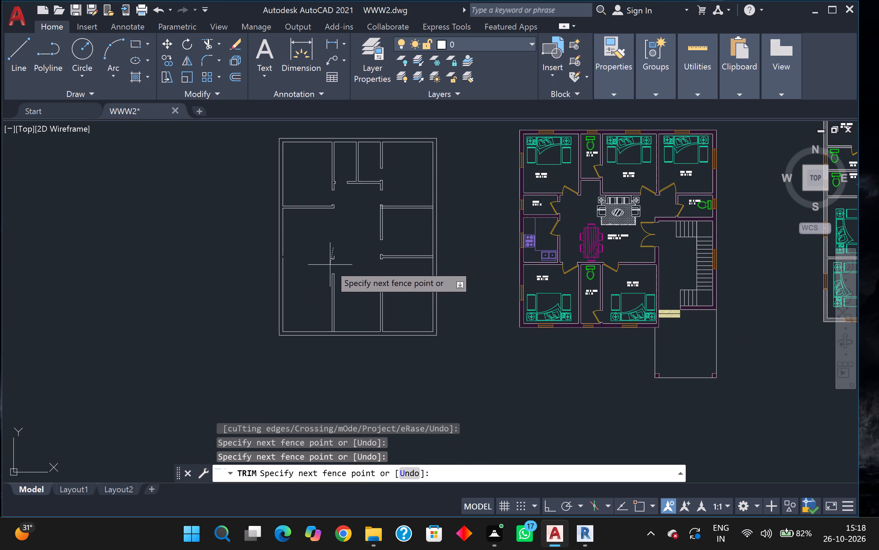
click(331, 261)
click(333, 260)
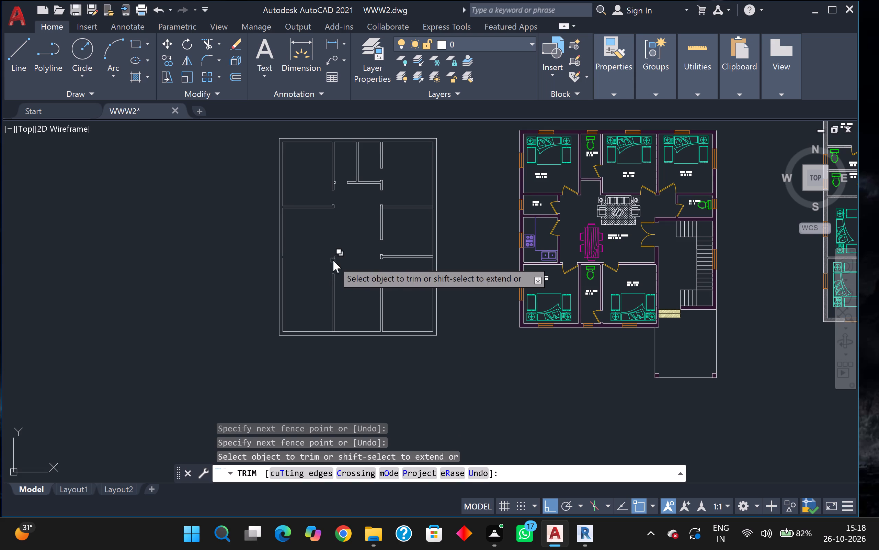
click(334, 251)
scroll(342, 244, up, 1)
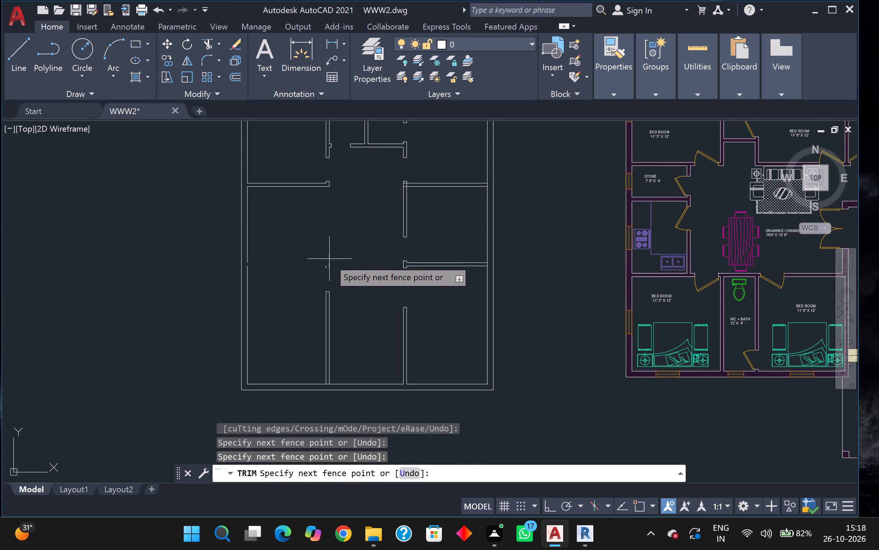
scroll(327, 264, up, 2)
click(324, 276)
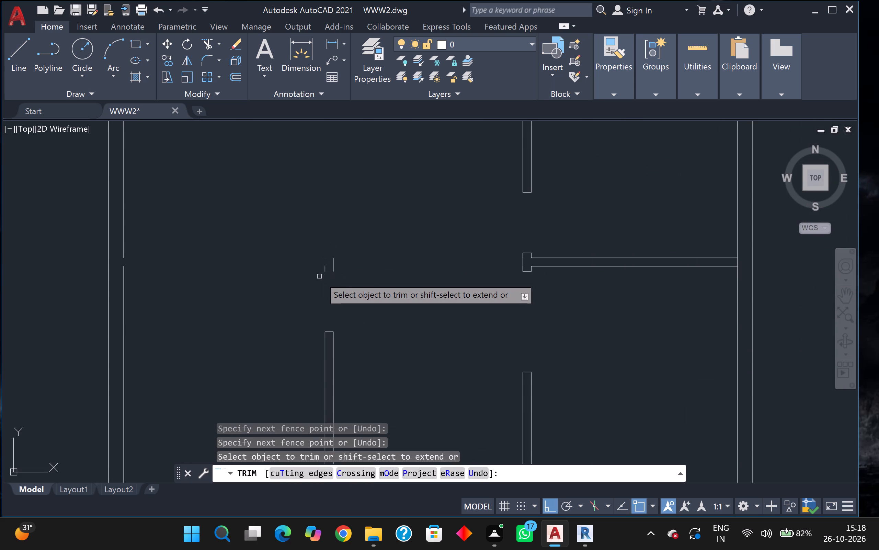
drag(313, 274, 344, 259)
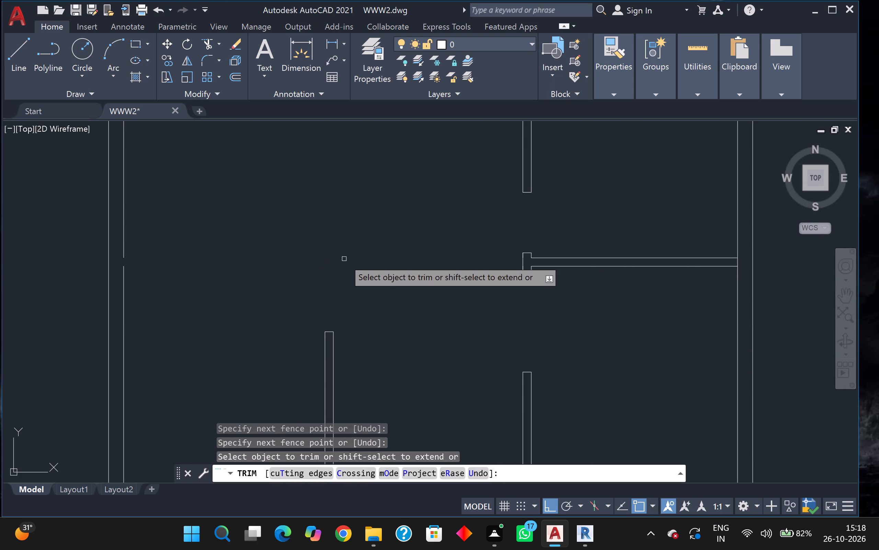
middle_drag(352, 306, 360, 319)
key(Escape)
scroll(336, 304, down, 1)
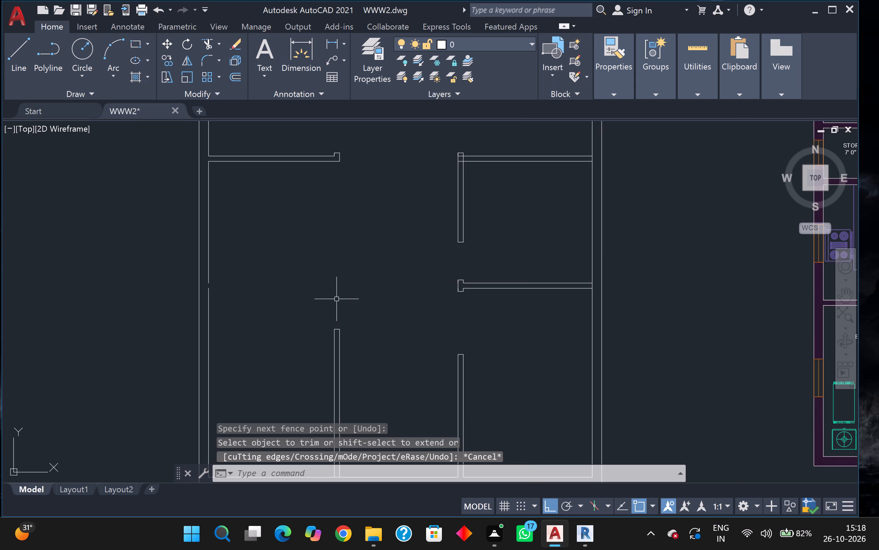
Offset the lower line of the upper left cross wall 12'10" downward to place a new cross wall line.
key(o)
key(Return)
key(Return)
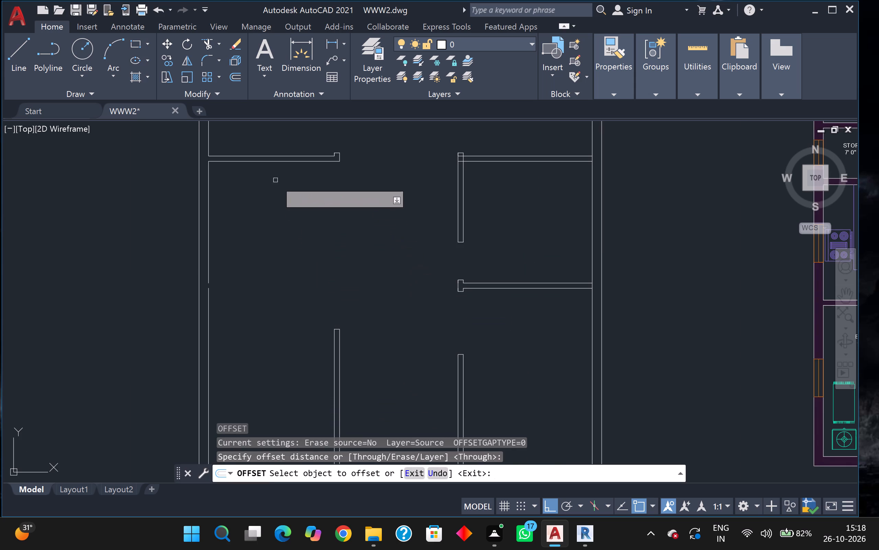
click(278, 162)
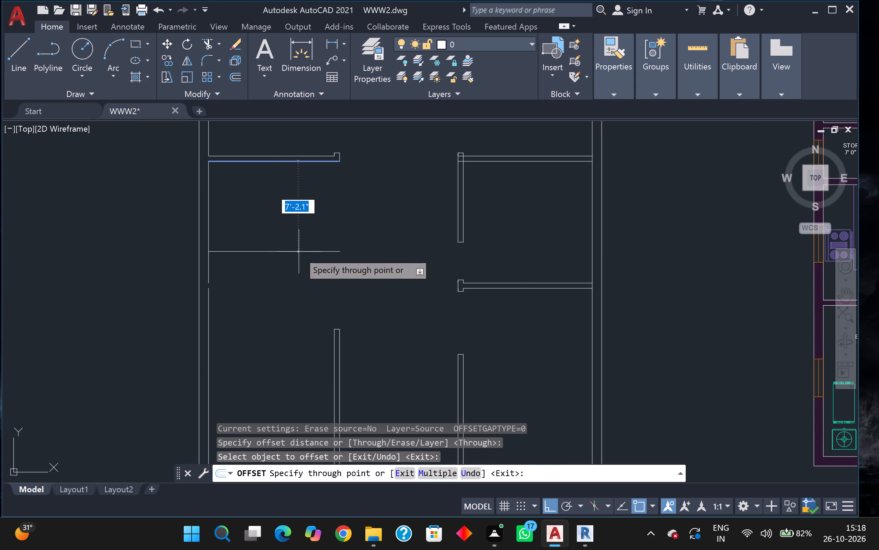
text(12'10)
key(Return)
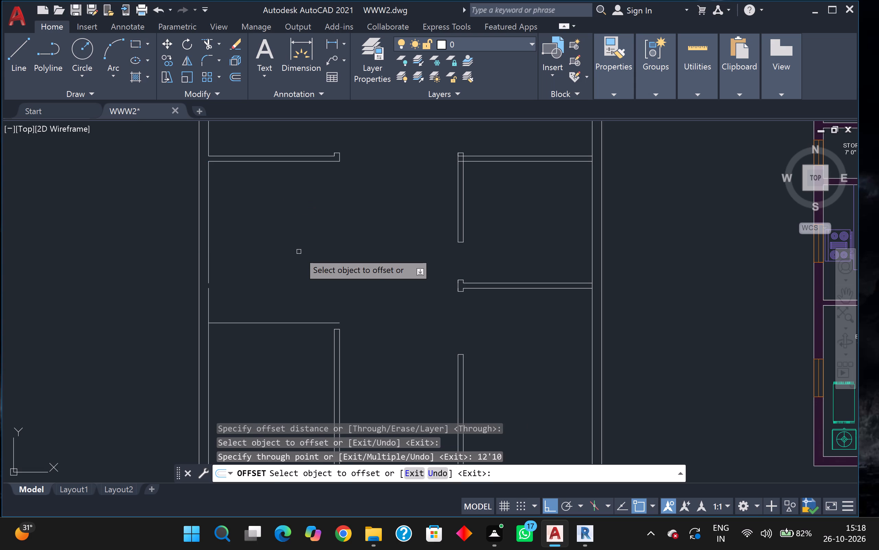
Offset the new left cross wall line 5 inches downward to form the wall's thickness.
scroll(332, 283, down, 1)
middle_drag(332, 283, 343, 242)
scroll(316, 266, up, 1)
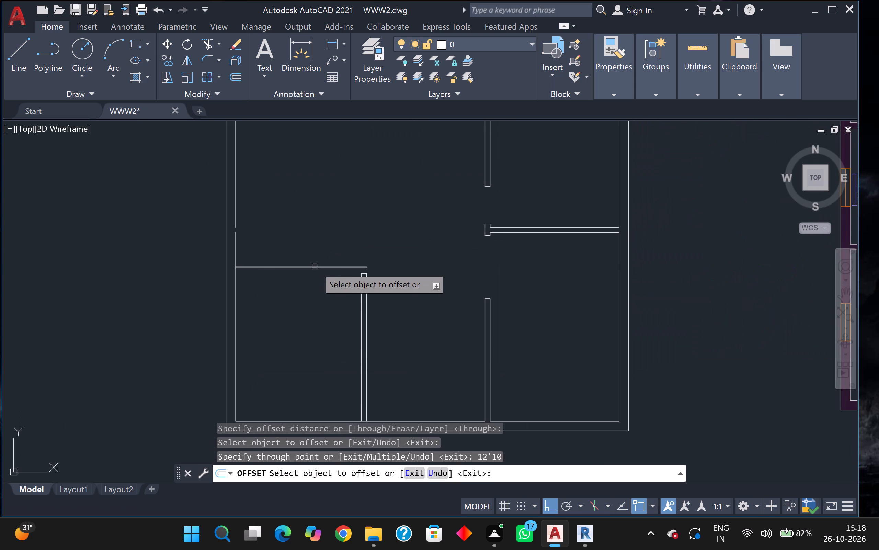
click(316, 264)
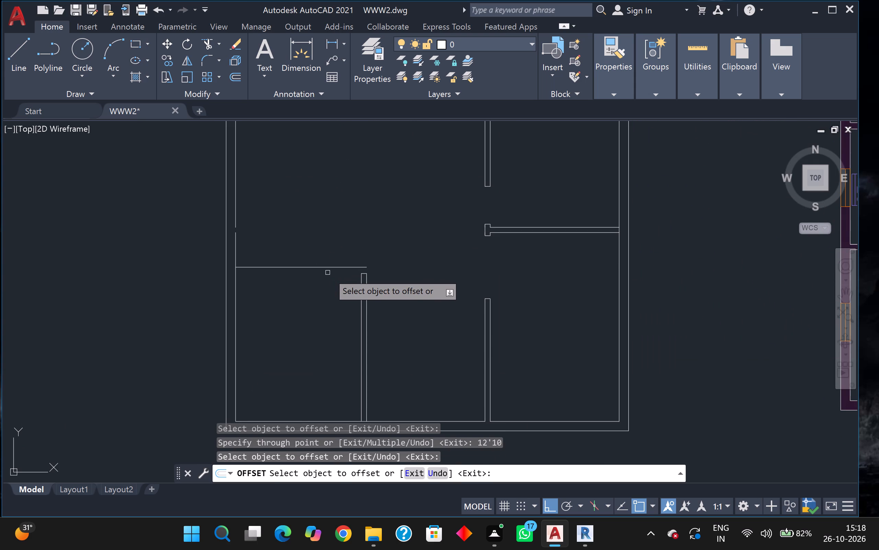
click(336, 267)
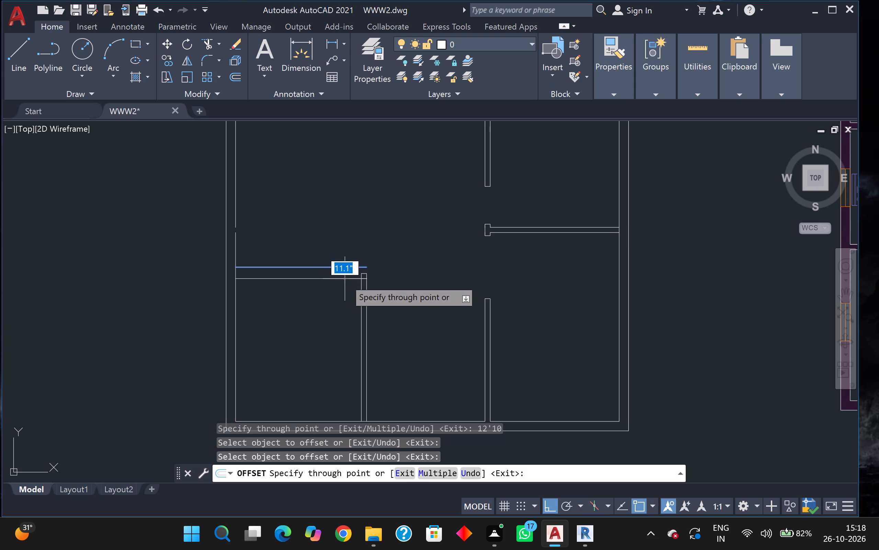
key(5)
key(Return)
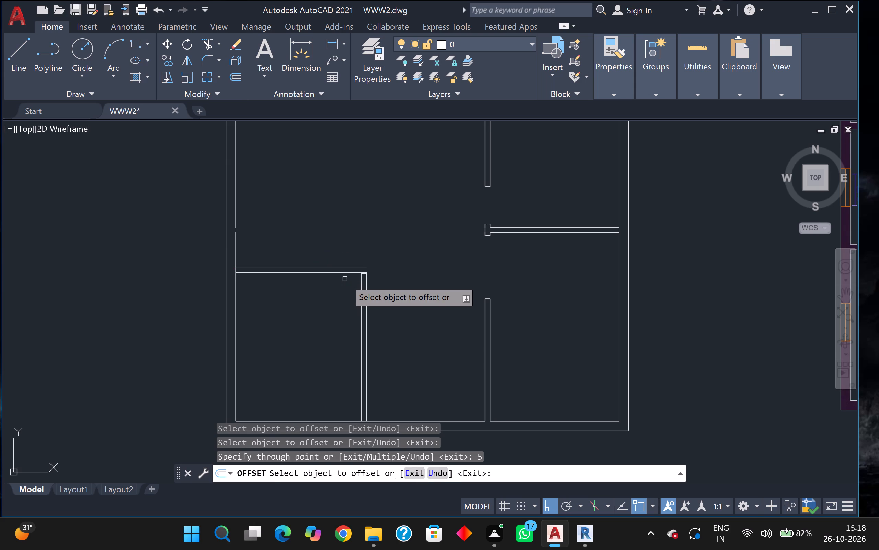
Extend both lines of the left partition up to the upper line of the new left cross wall.
scroll(350, 270, up, 2)
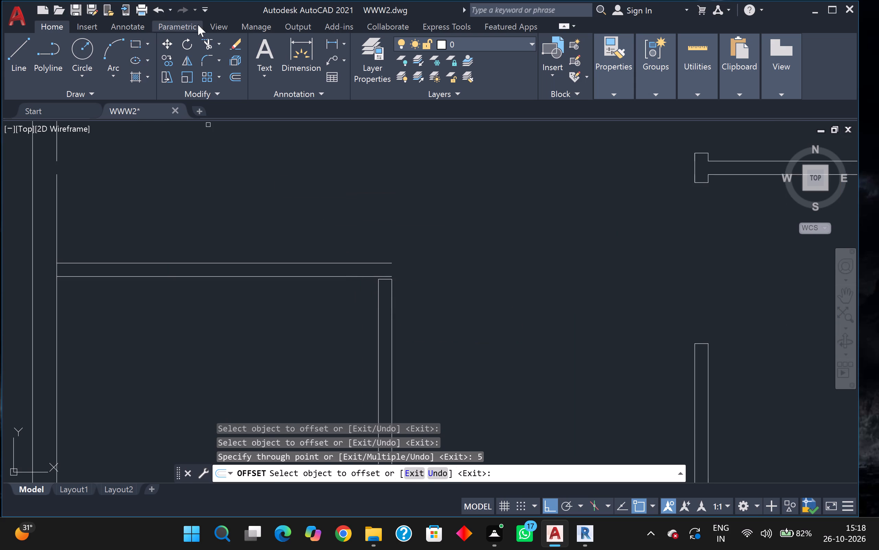
click(208, 38)
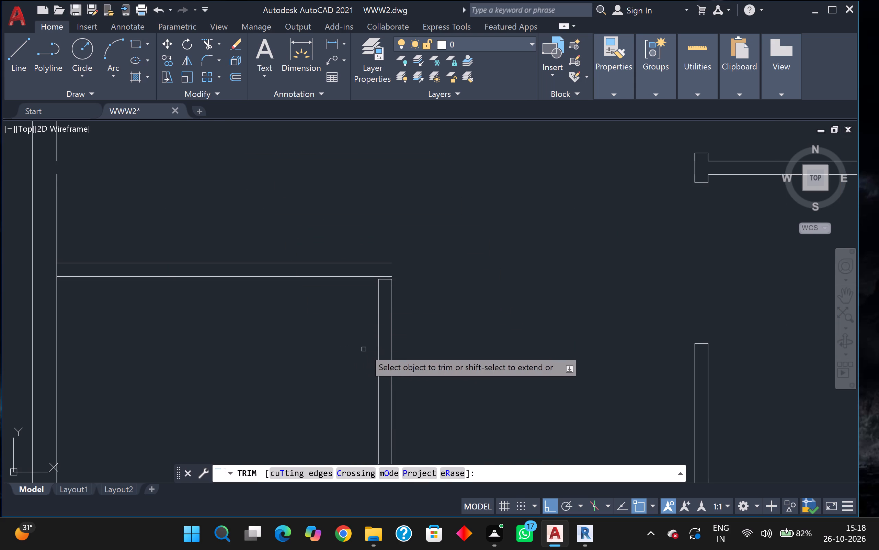
shift+click(378, 286)
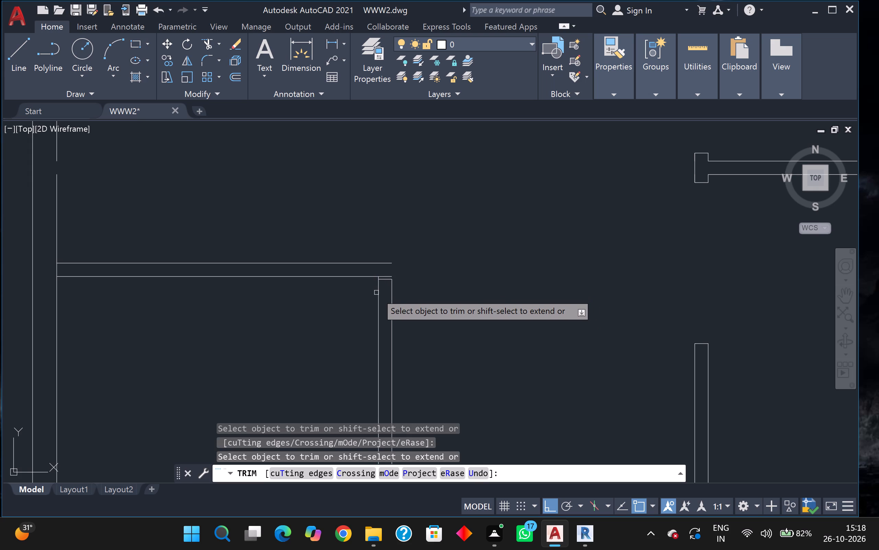
shift+click(380, 294)
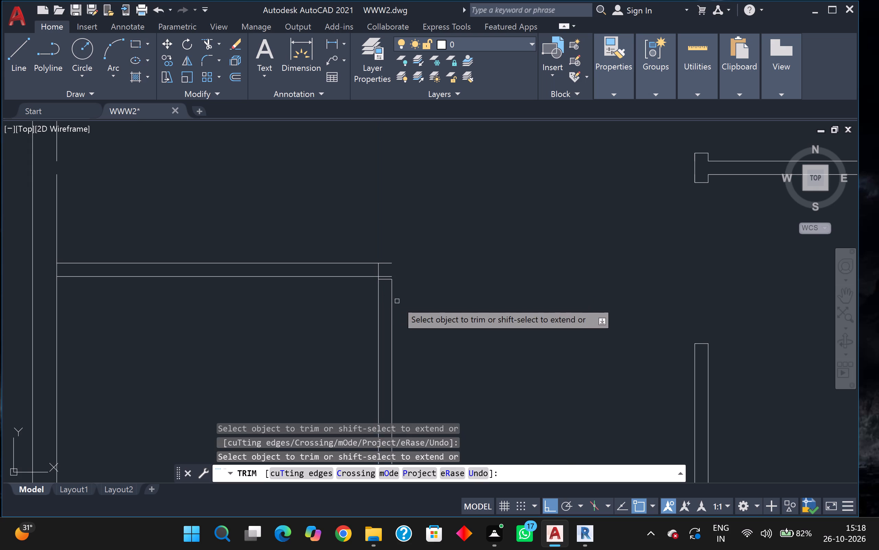
shift+click(393, 300)
shift+click(391, 290)
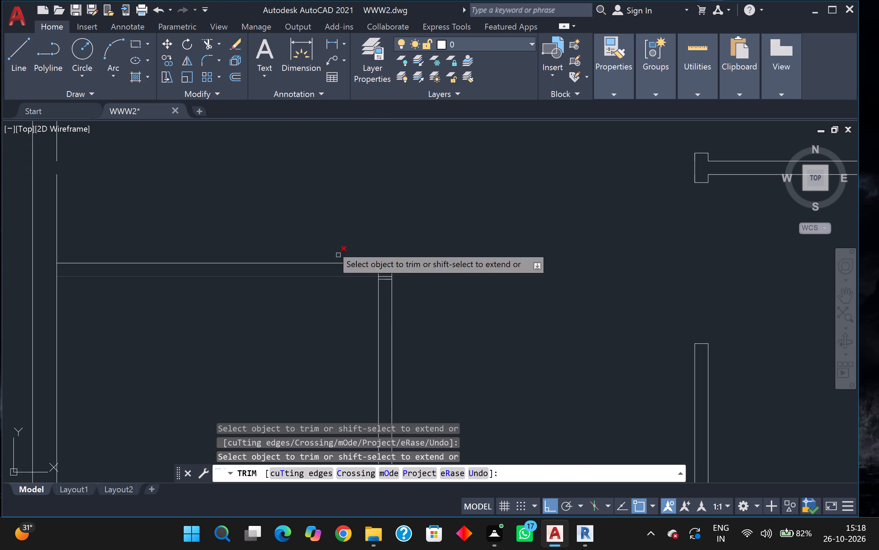
Trim the overlapping wall lines and leftover jamb line where the new left cross wall meets the left partition, leaving a clean corner.
click(202, 42)
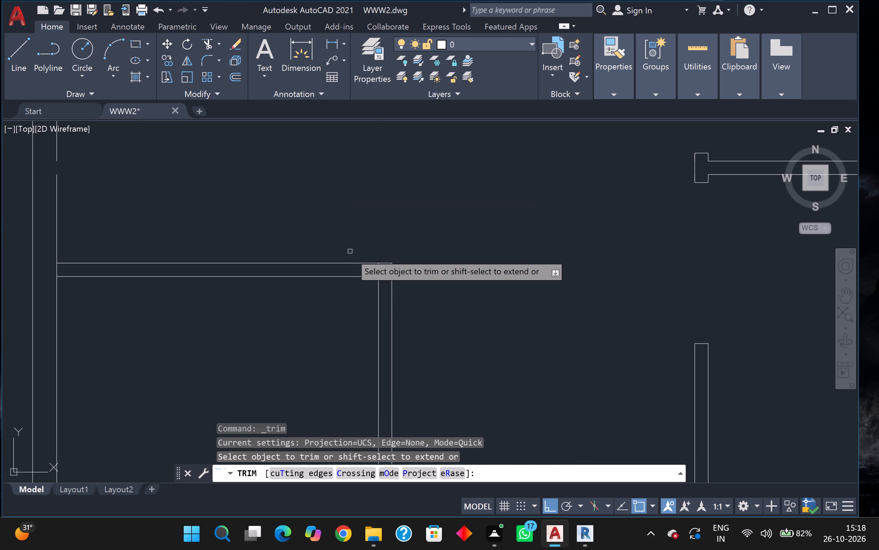
scroll(353, 261, up, 2)
scroll(380, 282, up, 2)
drag(426, 281, 433, 283)
drag(477, 288, 480, 290)
click(503, 317)
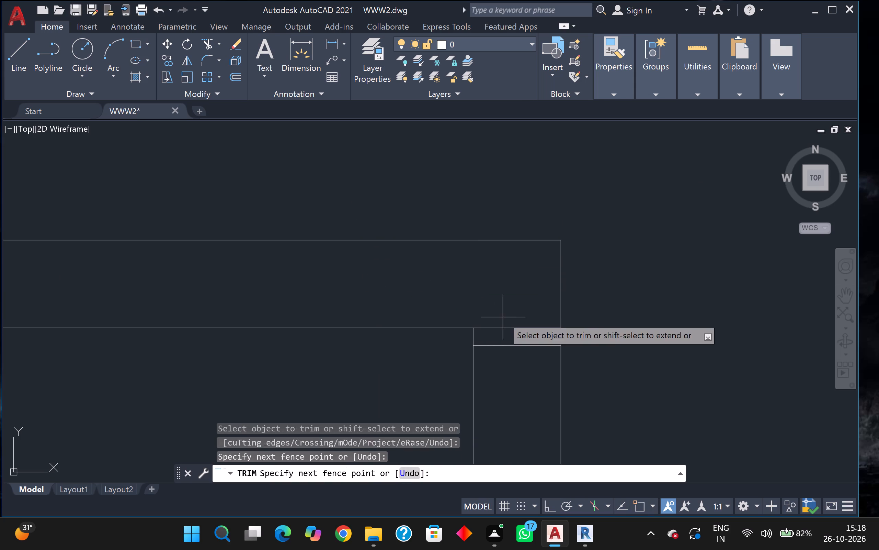
click(503, 354)
scroll(504, 354, down, 5)
middle_drag(528, 334, 516, 320)
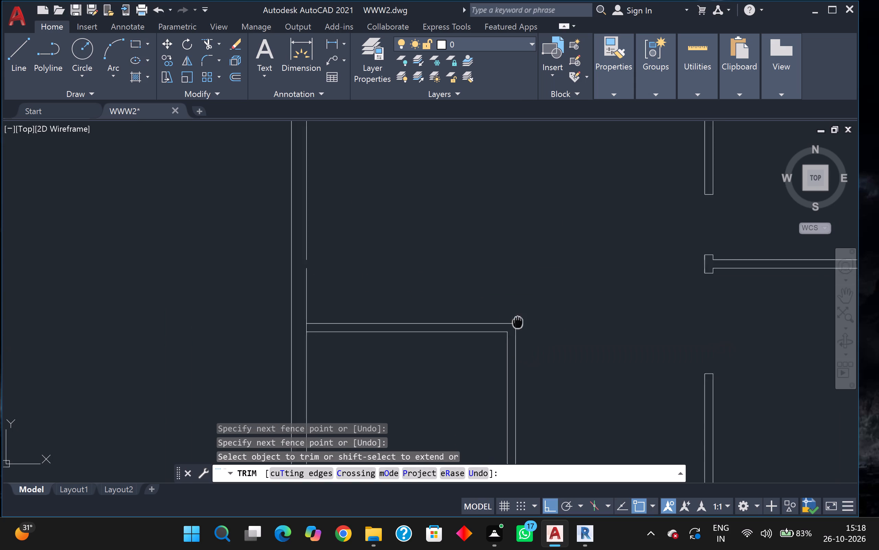
middle_drag(516, 320, 503, 274)
key(Escape)
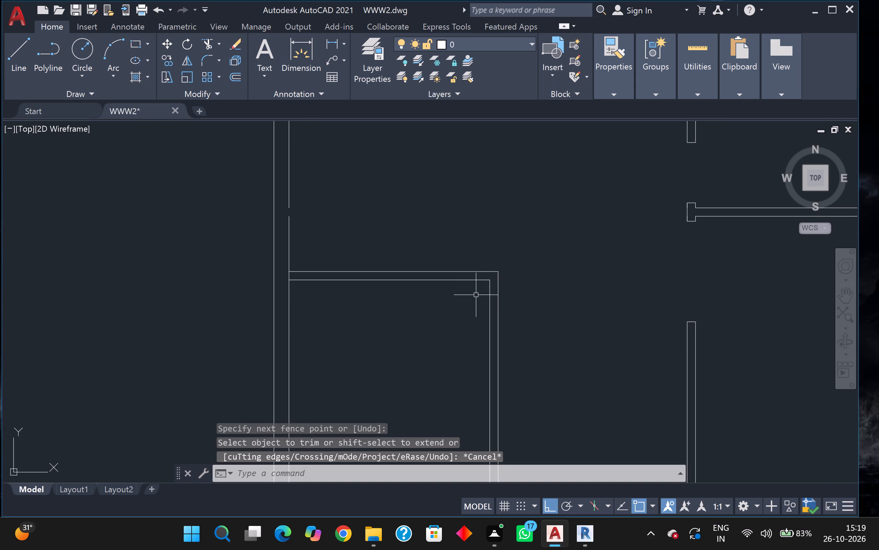
Draw a line 3 inches down from the corner's inner point and across the left partition to mark the upper door jamb.
key(l)
key(apostrophe)
key(BackSpace)
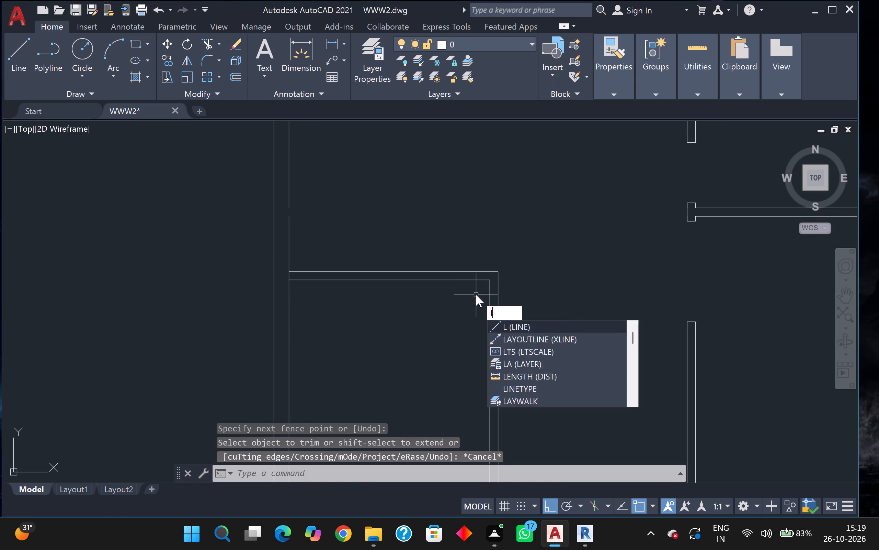
key(Return)
scroll(483, 299, up, 2)
scroll(514, 241, up, 1)
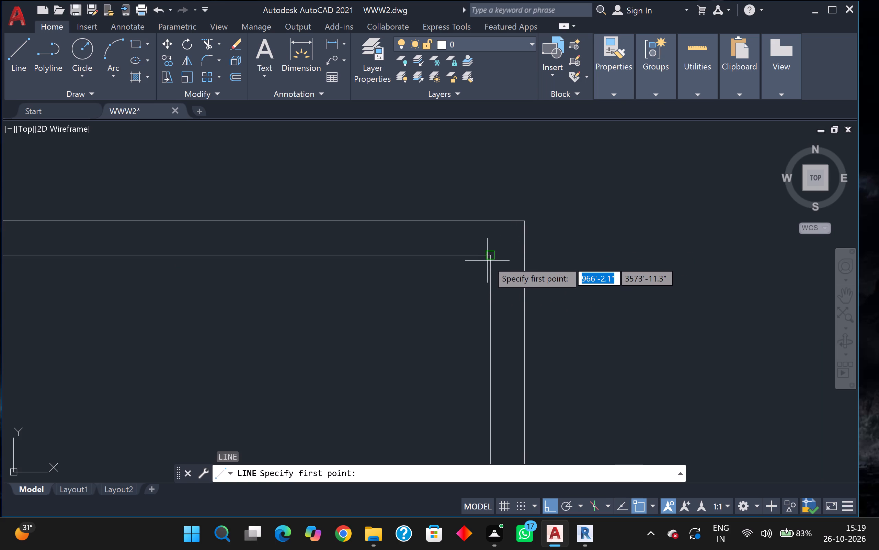
click(488, 260)
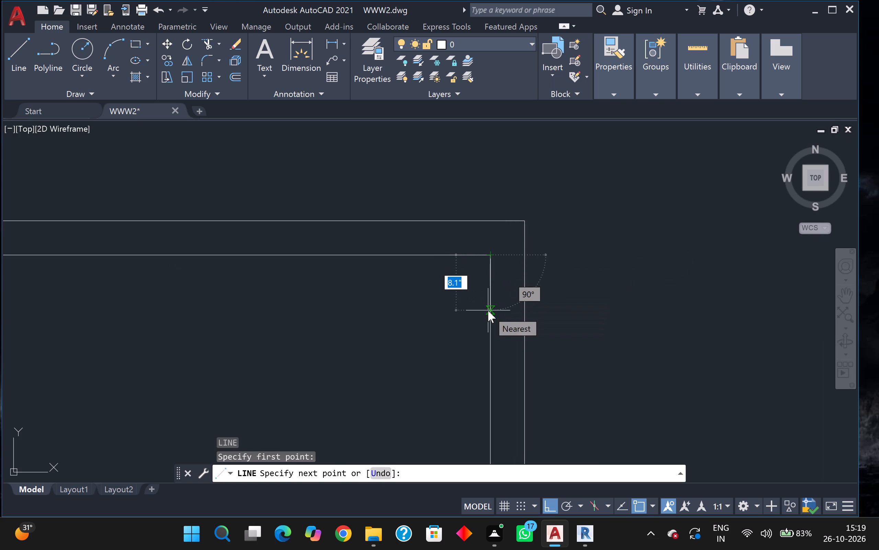
key(3)
key(Return)
scroll(579, 279, up, 1)
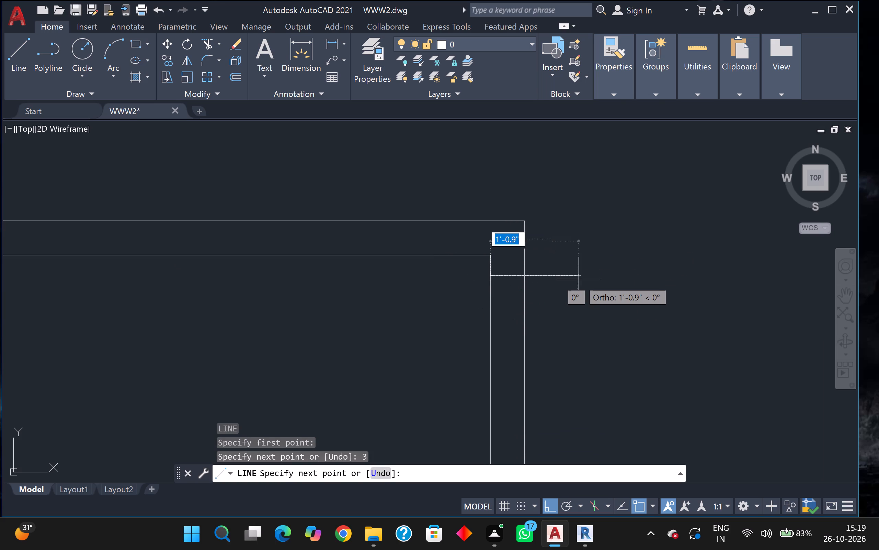
click(494, 275)
key(Escape)
Draw a line 3' down the left partition from the upper jamb mark and 5 inches across it to mark the lower jamb.
scroll(494, 275, down, 2)
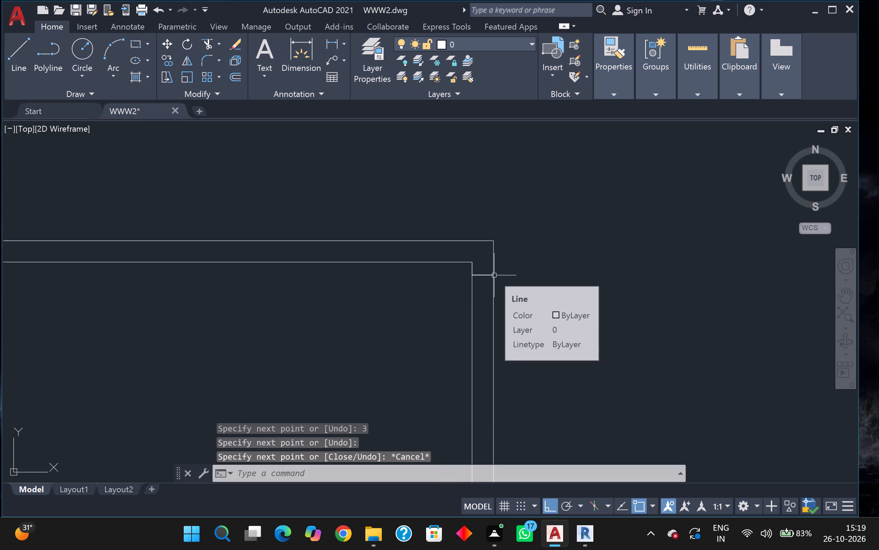
key(l)
key(Return)
scroll(494, 275, up, 3)
click(492, 275)
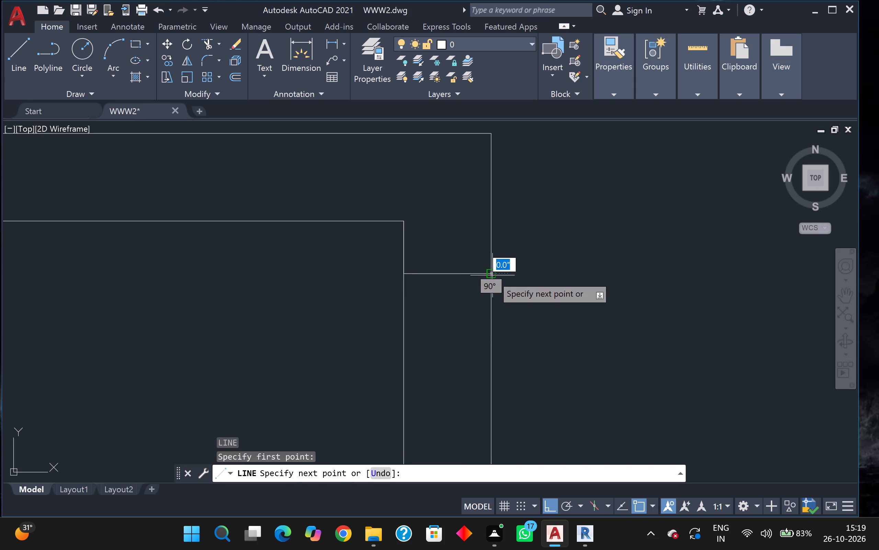
text(3')
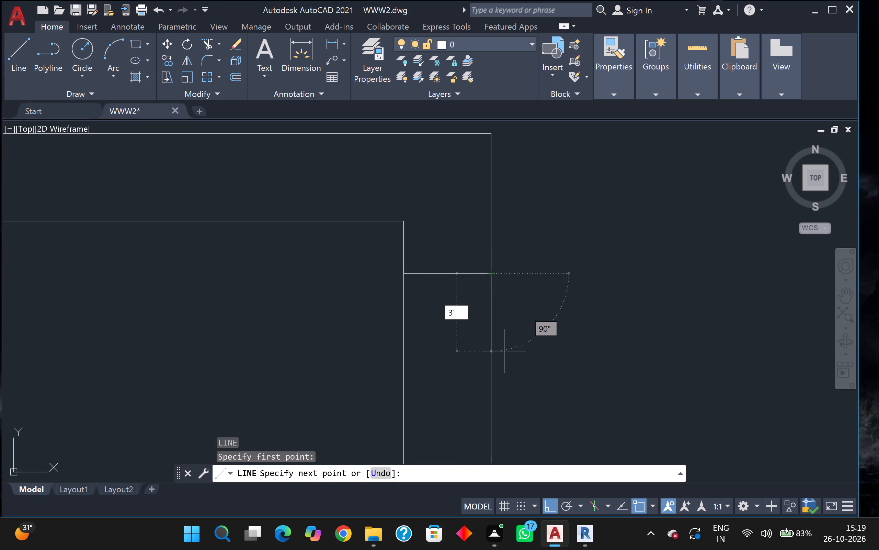
key(Return)
scroll(510, 344, down, 4)
middle_drag(514, 343, 562, 224)
scroll(521, 291, up, 2)
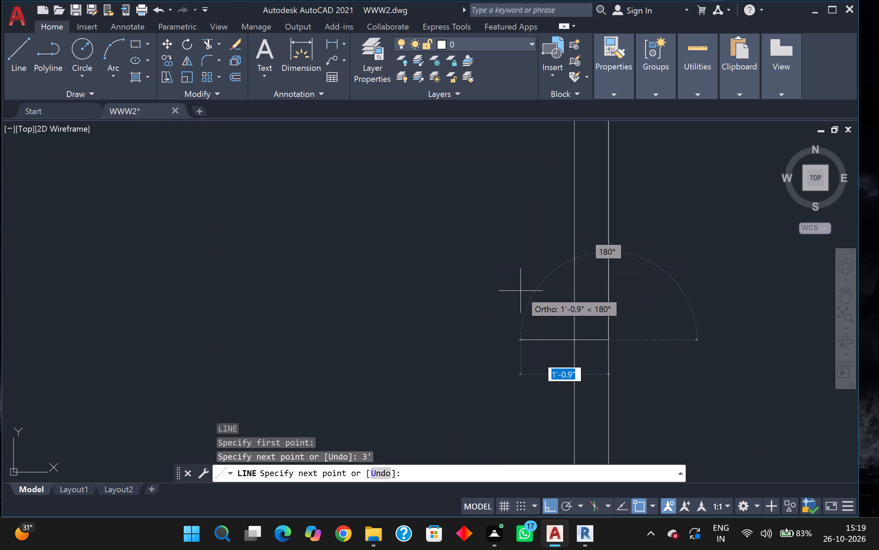
key(5)
key(Return)
key(Escape)
Trim both left partition lines between the two jamb marks to open the doorway below the new cross wall.
scroll(474, 277, down, 2)
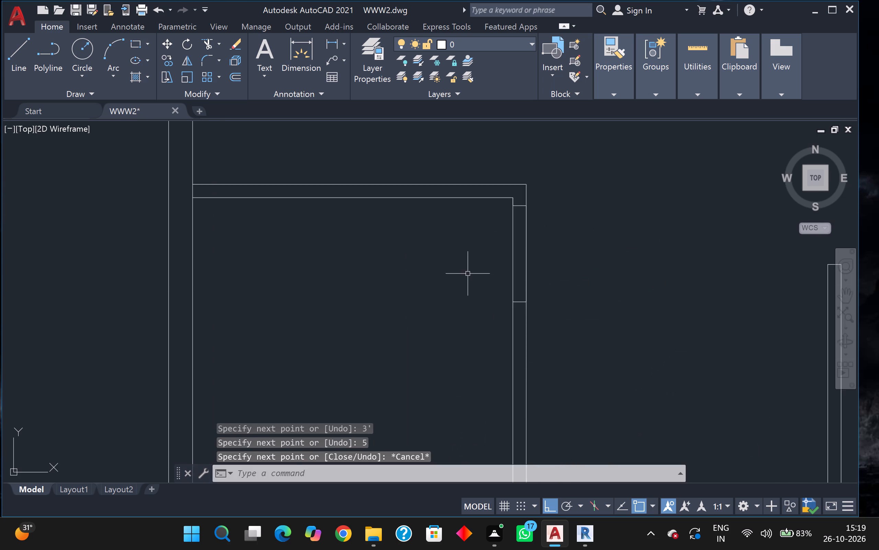
scroll(469, 272, down, 1)
click(208, 42)
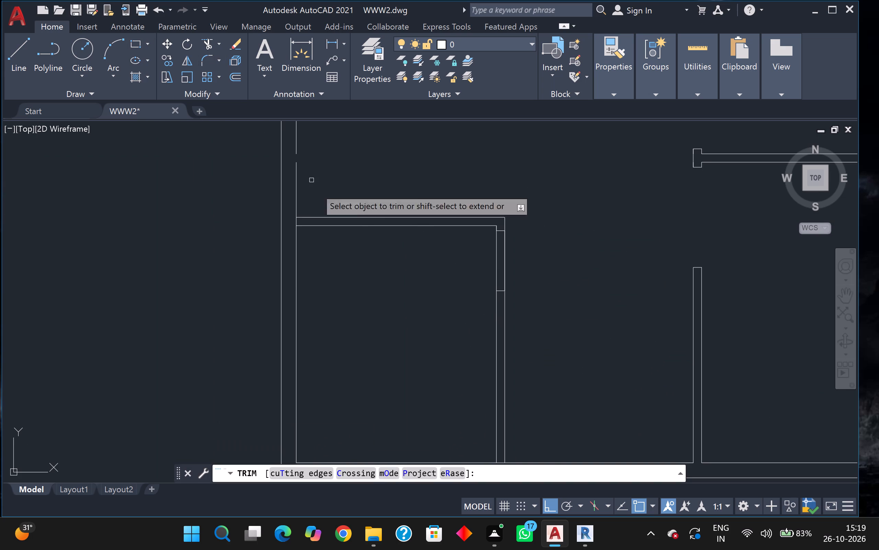
click(467, 276)
click(515, 263)
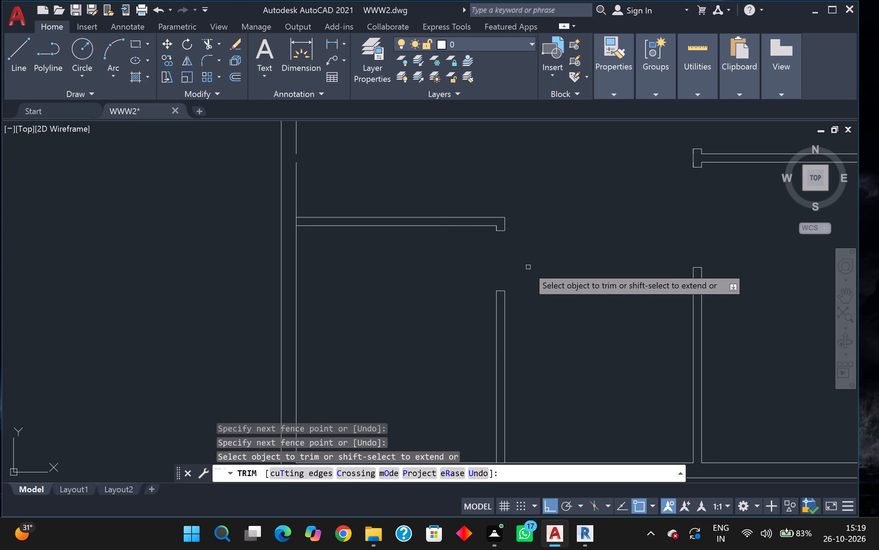
Trim the crossing lines where the upper right cross wall meets the right partition so that the two walls join cleanly.
scroll(528, 267, down, 2)
middle_drag(528, 267, 357, 275)
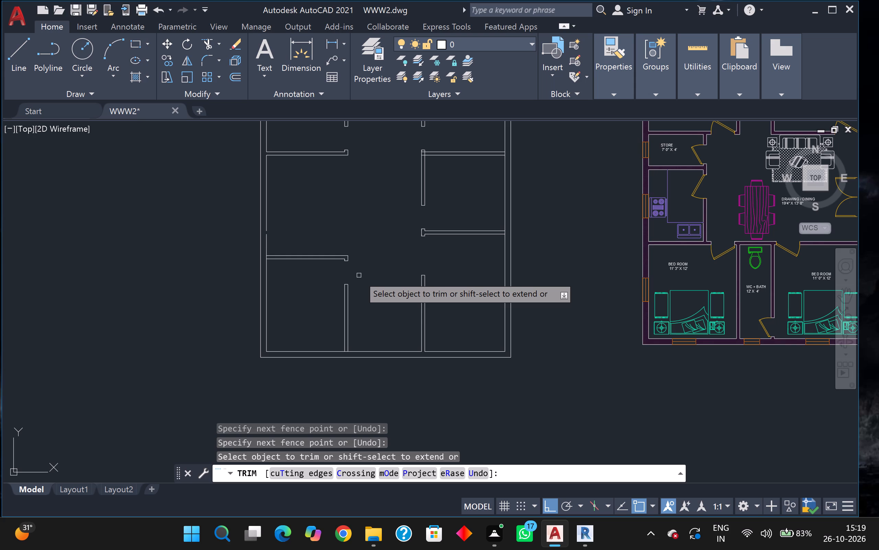
scroll(359, 275, down, 1)
middle_drag(383, 264, 398, 307)
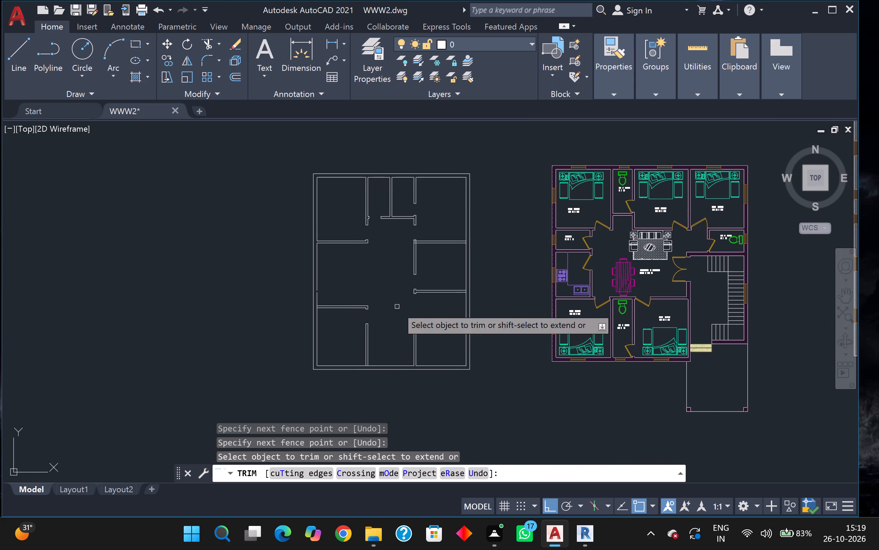
scroll(412, 231, up, 2)
scroll(419, 262, up, 3)
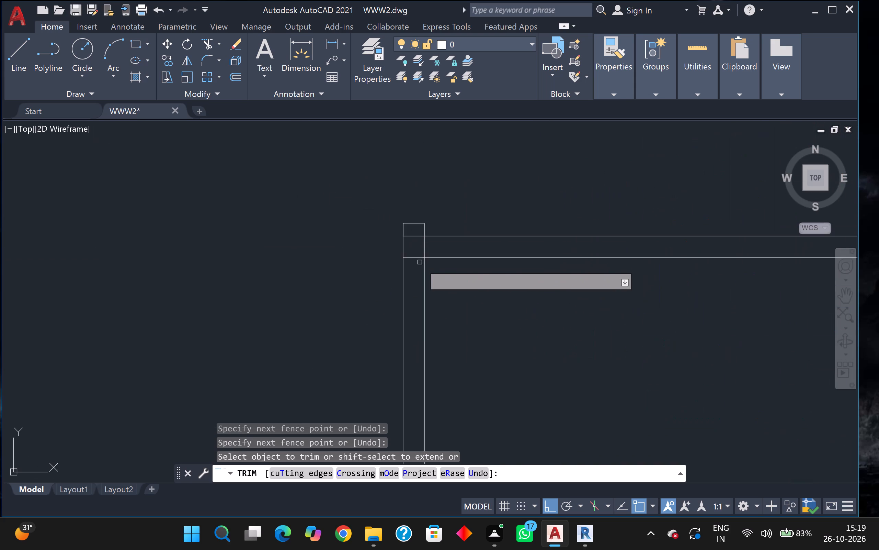
scroll(418, 258, up, 1)
click(406, 221)
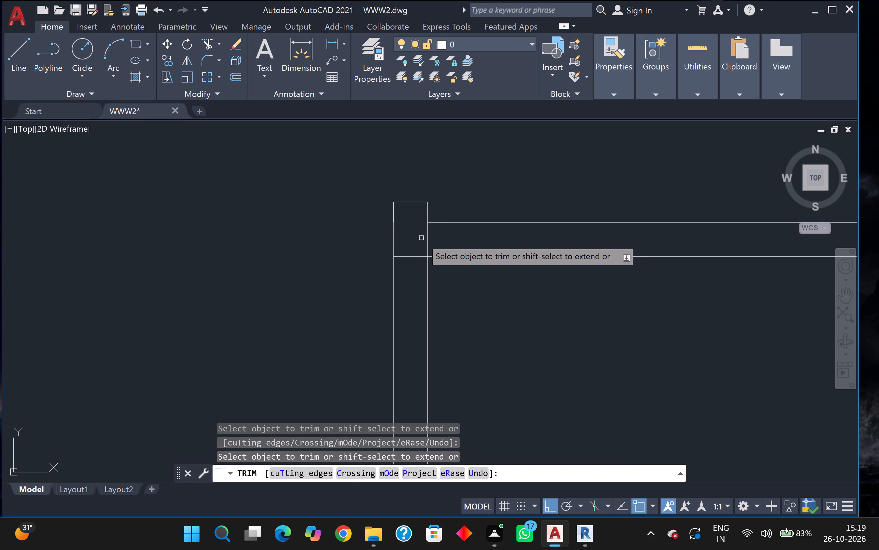
click(423, 240)
click(431, 242)
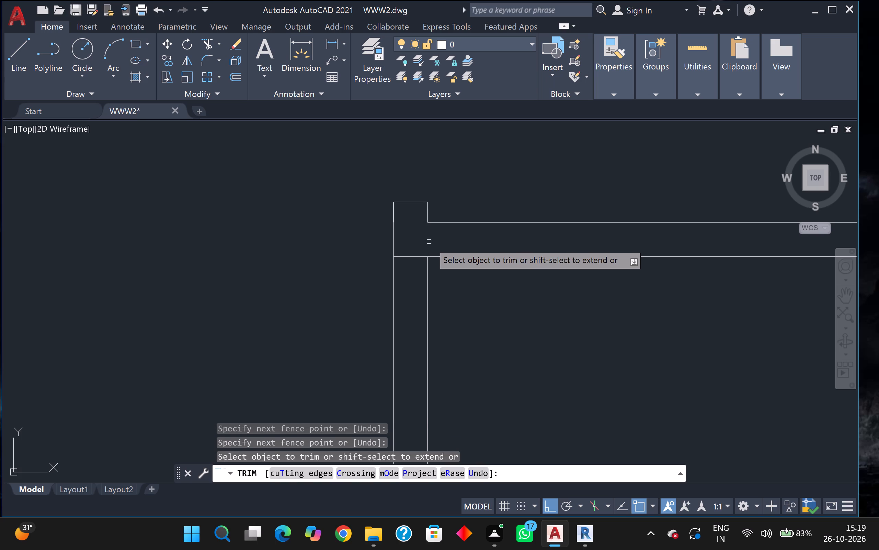
scroll(429, 242, down, 5)
scroll(429, 244, up, 4)
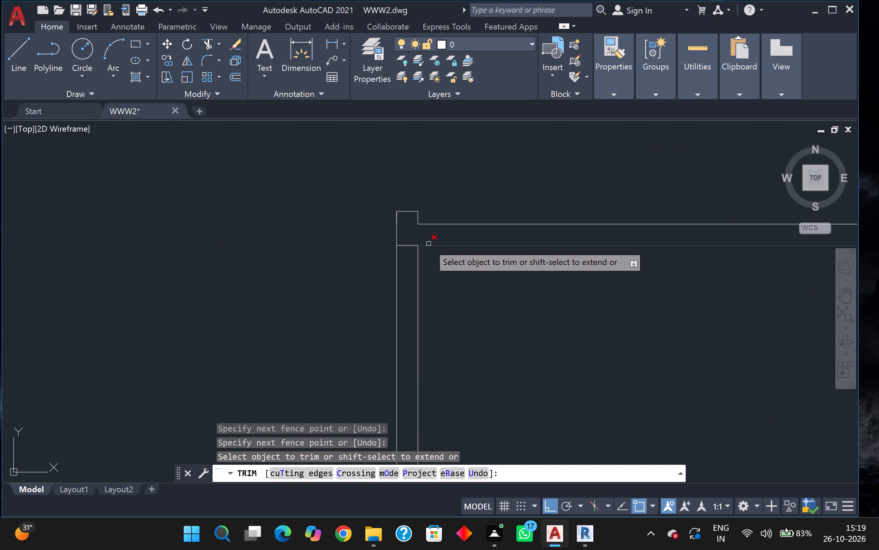
scroll(426, 249, up, 1)
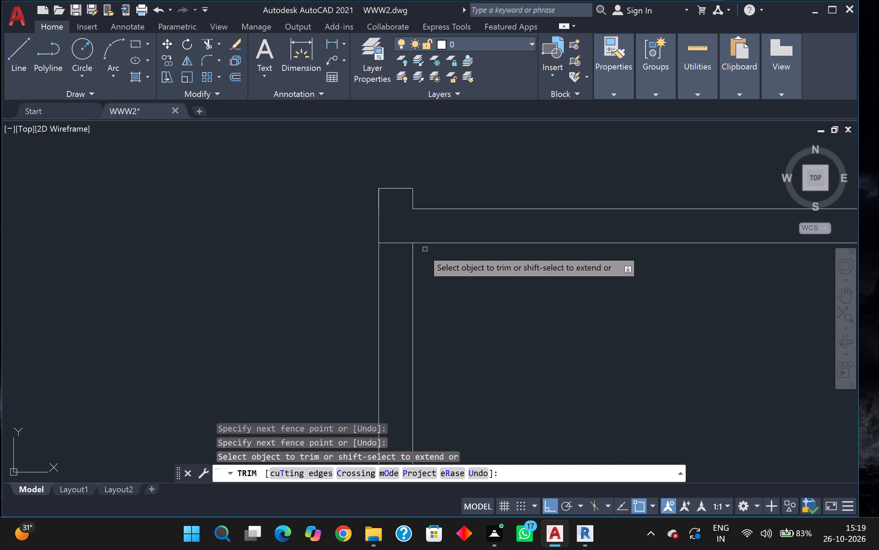
click(402, 247)
click(399, 241)
Trim the right outer wall's inner line between the two lines of the upper right cross wall.
scroll(399, 241, down, 5)
middle_drag(417, 270, 233, 275)
scroll(296, 257, up, 3)
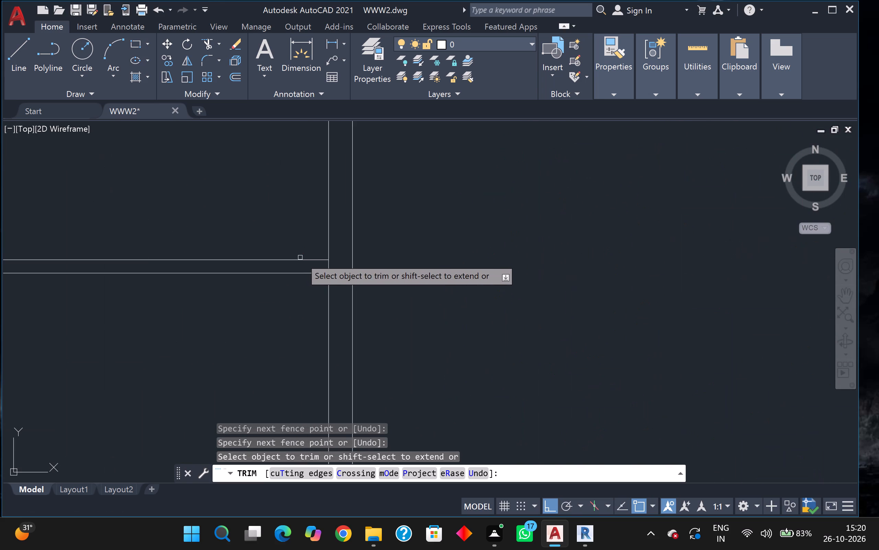
scroll(300, 257, up, 1)
scroll(332, 274, up, 3)
drag(332, 274, 340, 275)
drag(387, 268, 390, 268)
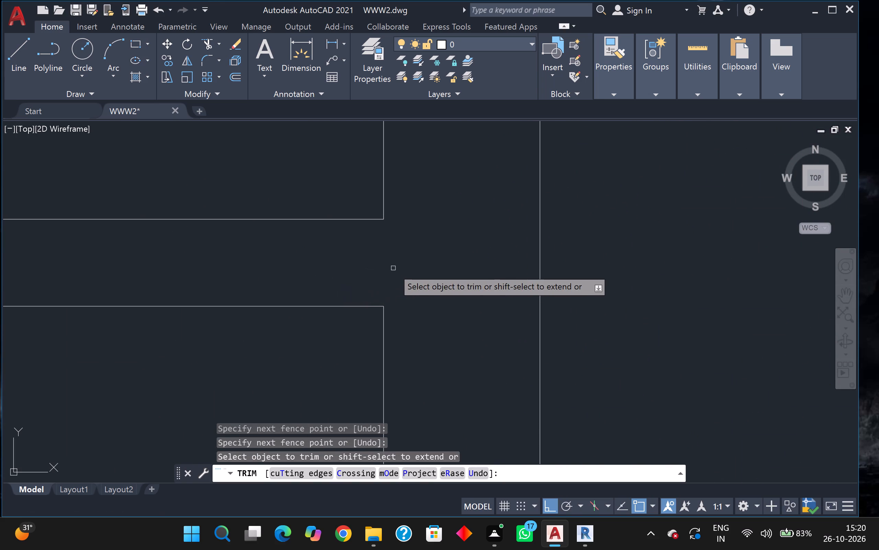
Trim the right outer wall's inner line between the two lines of the lower right cross wall.
scroll(393, 268, down, 4)
scroll(433, 290, down, 2)
middle_drag(438, 283, 638, 30)
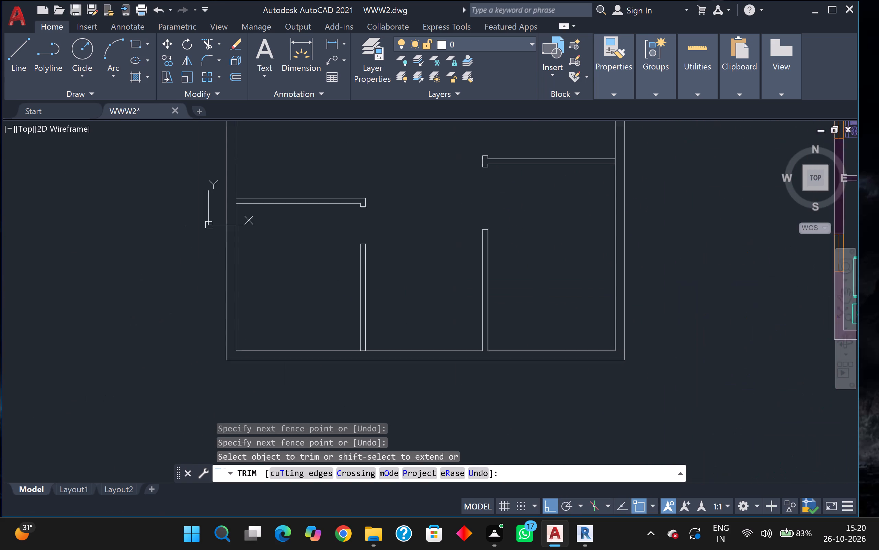
middle_drag(638, 30, 639, 27)
middle_drag(555, 183, 330, 267)
scroll(385, 247, up, 3)
scroll(413, 213, up, 2)
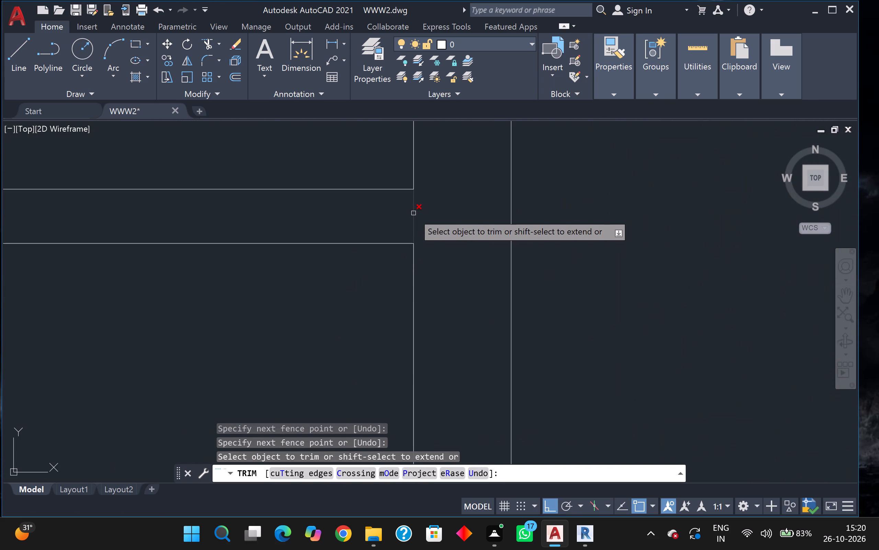
click(413, 213)
Extend the left outer wall's inner line to close the small gap above the lower left cross wall.
scroll(370, 236, down, 6)
middle_drag(279, 287, 388, 329)
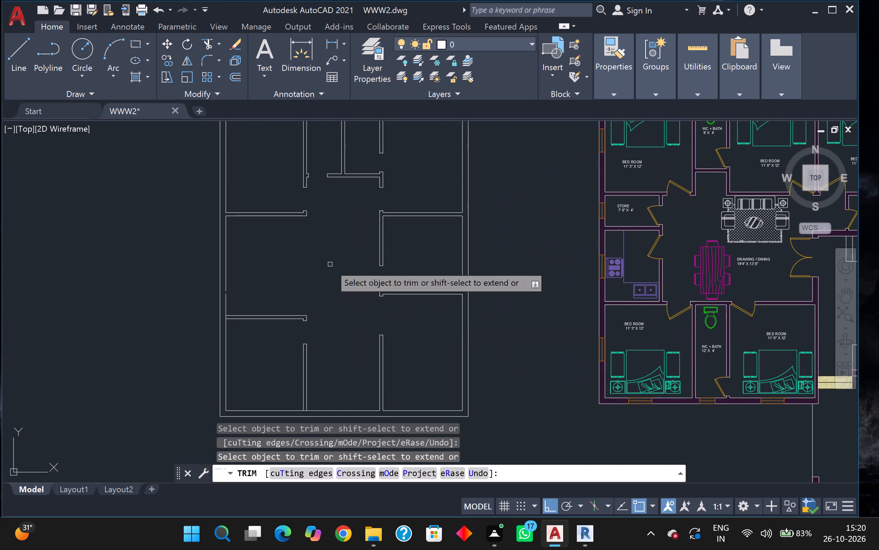
middle_drag(311, 227, 316, 355)
middle_drag(368, 337, 377, 250)
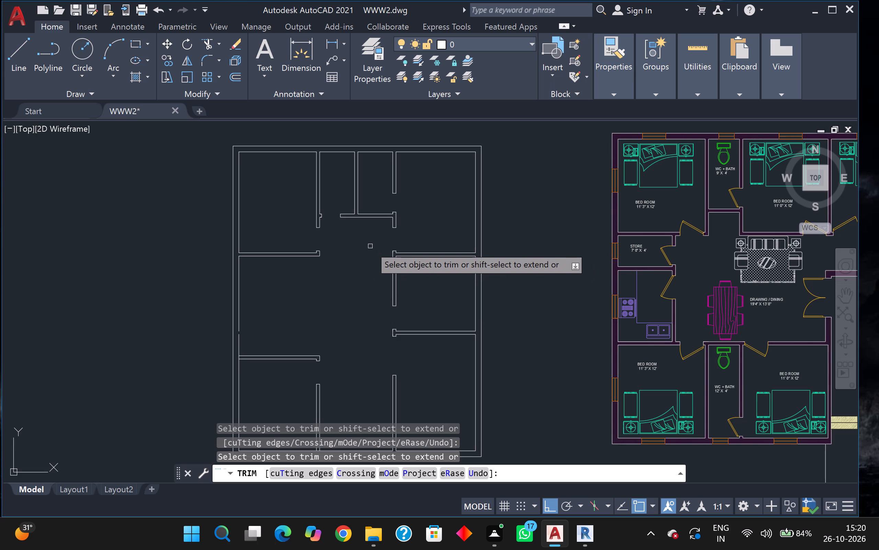
scroll(370, 246, down, 1)
scroll(375, 246, up, 2)
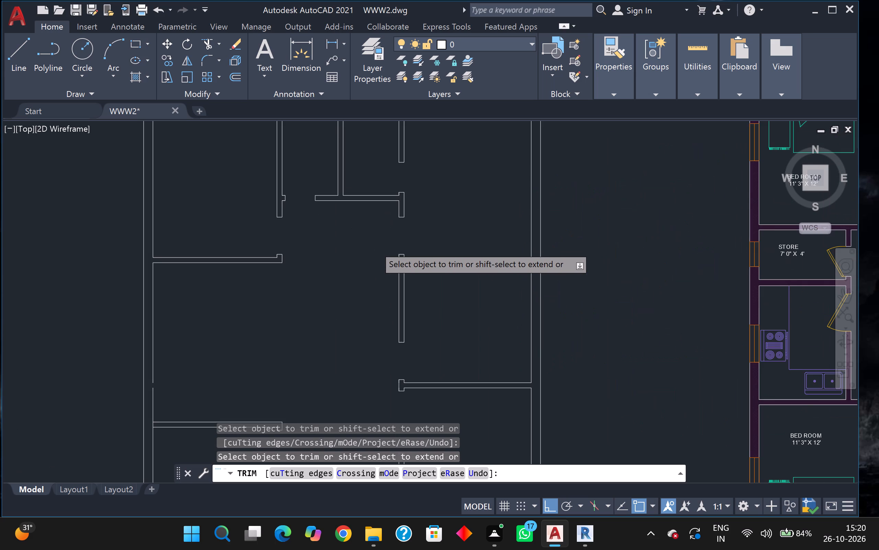
scroll(375, 246, down, 2)
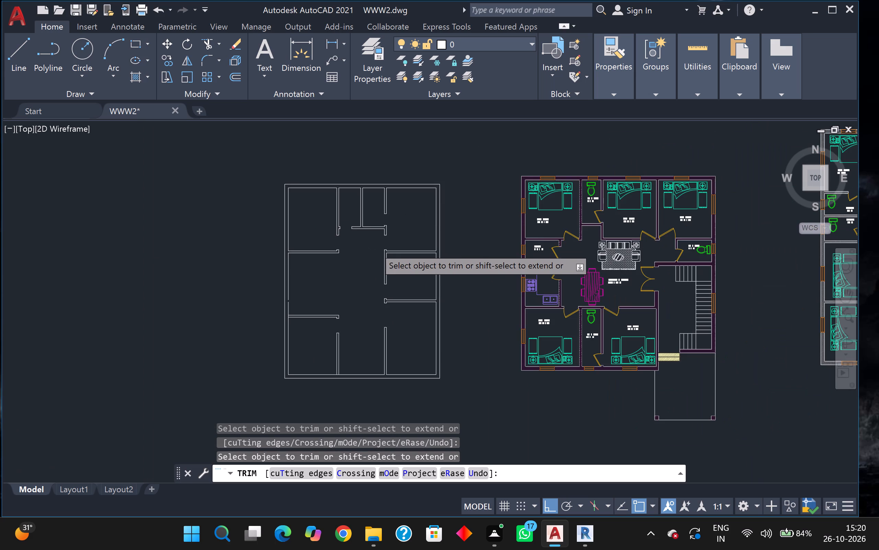
scroll(375, 250, down, 1)
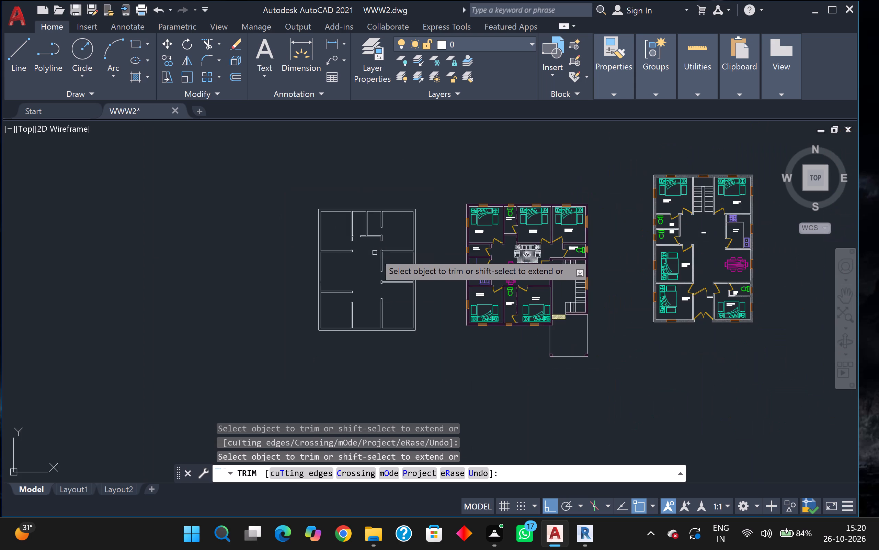
scroll(375, 254, up, 3)
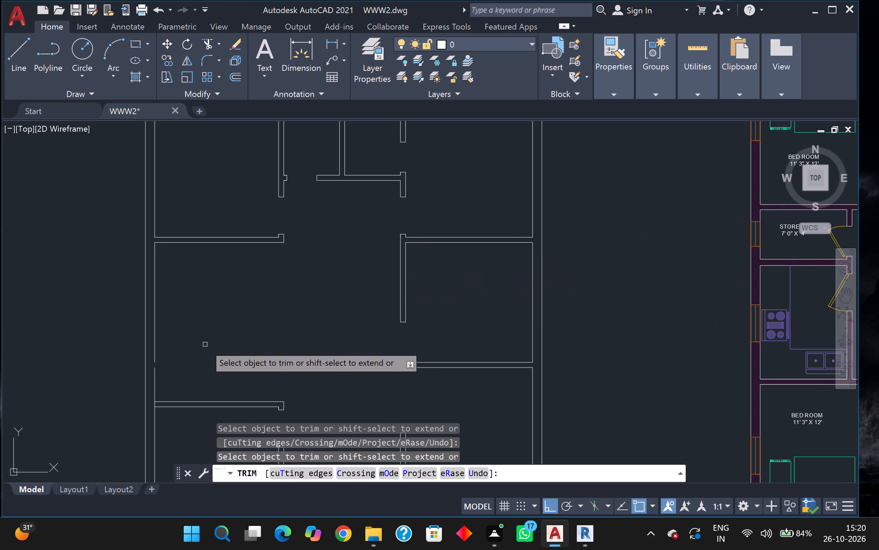
shift+click(153, 330)
scroll(246, 329, down, 2)
middle_drag(266, 330, 266, 330)
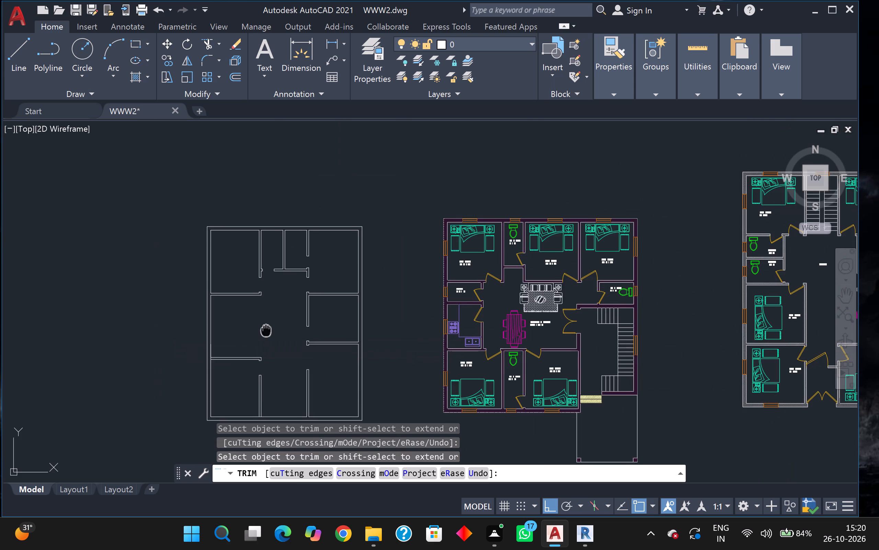
middle_drag(266, 330, 172, 250)
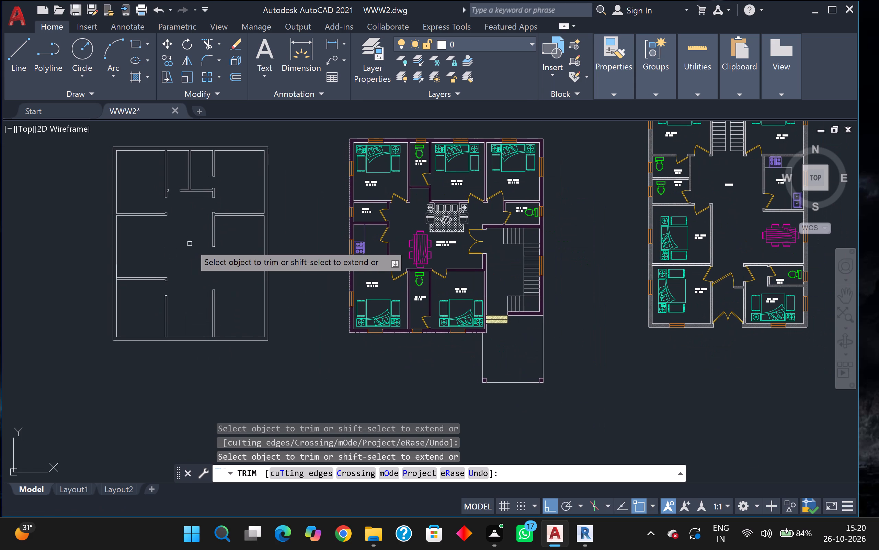
scroll(190, 244, up, 1)
middle_drag(200, 244, 222, 249)
key(Escape)
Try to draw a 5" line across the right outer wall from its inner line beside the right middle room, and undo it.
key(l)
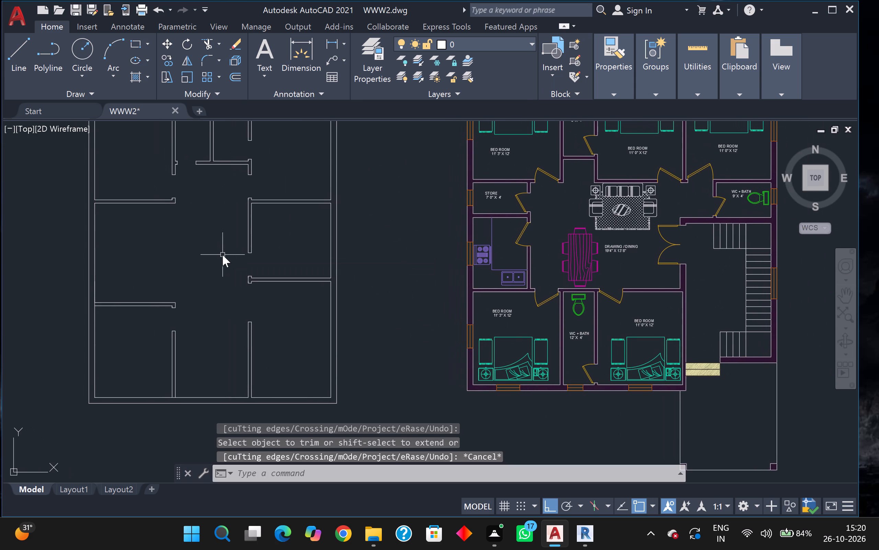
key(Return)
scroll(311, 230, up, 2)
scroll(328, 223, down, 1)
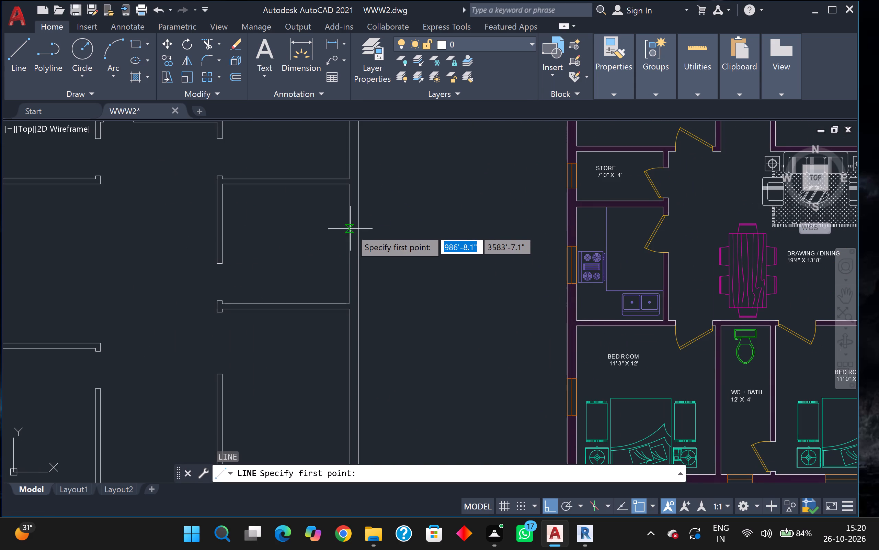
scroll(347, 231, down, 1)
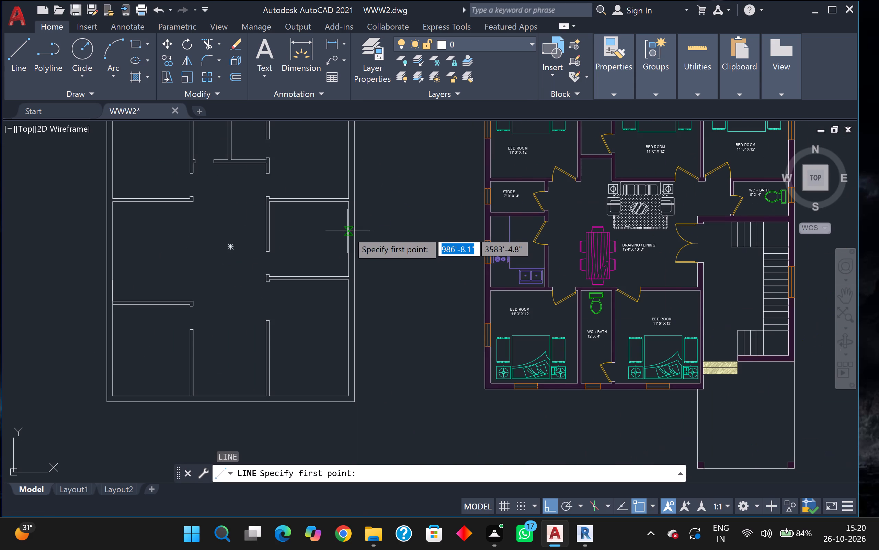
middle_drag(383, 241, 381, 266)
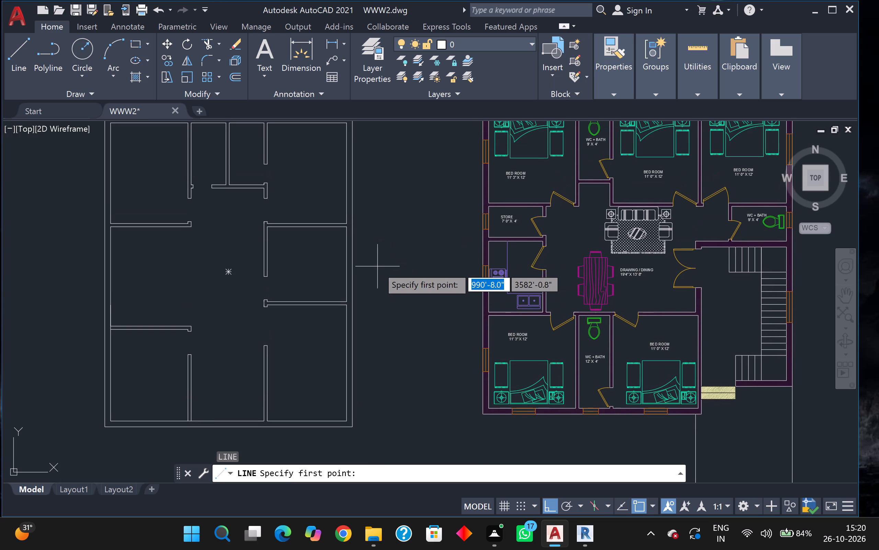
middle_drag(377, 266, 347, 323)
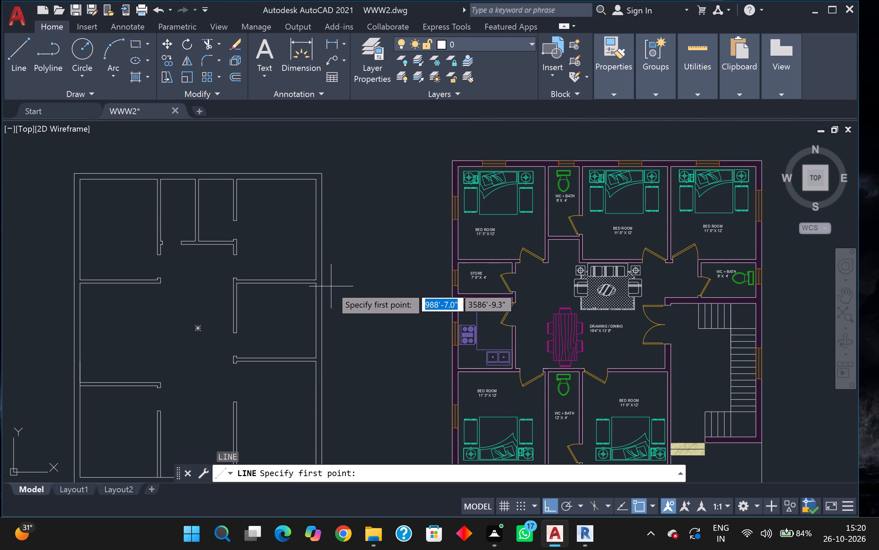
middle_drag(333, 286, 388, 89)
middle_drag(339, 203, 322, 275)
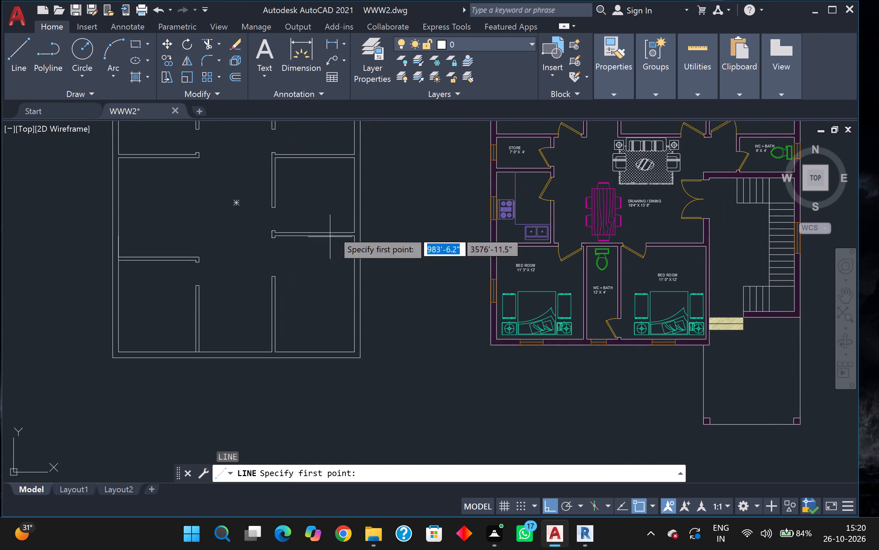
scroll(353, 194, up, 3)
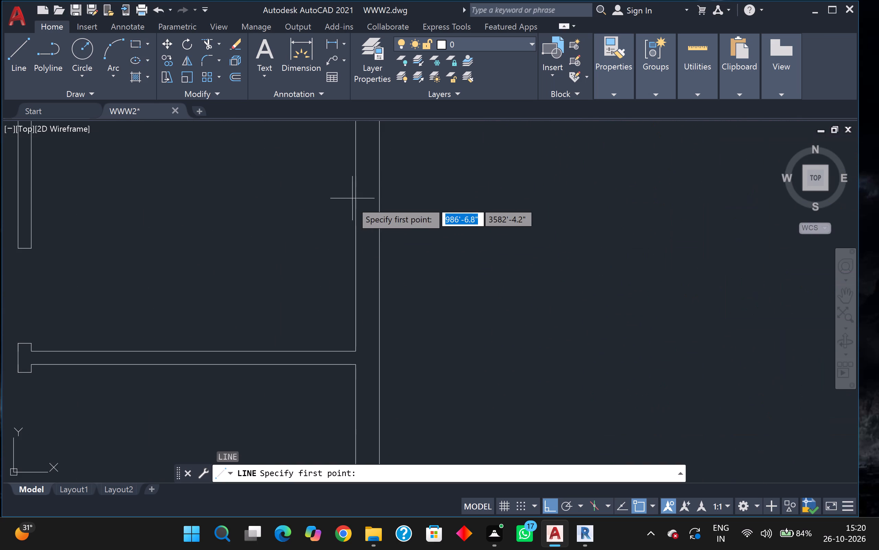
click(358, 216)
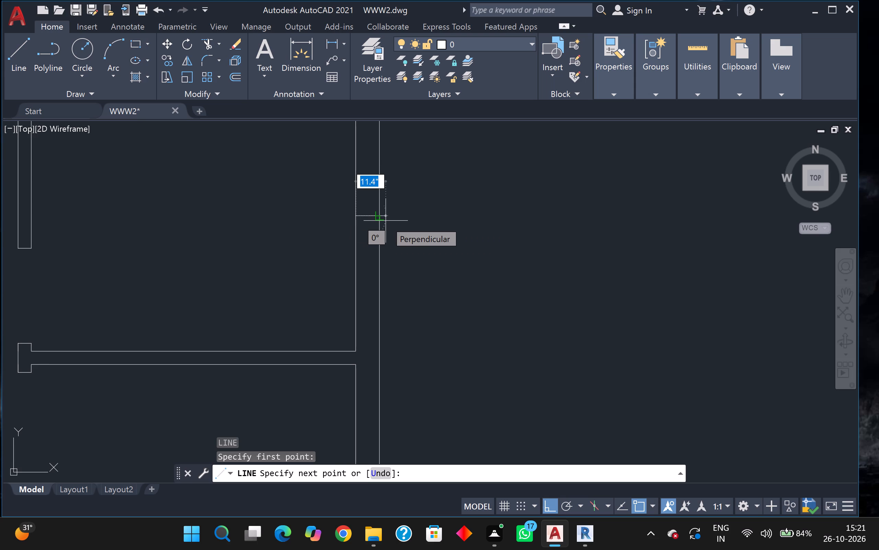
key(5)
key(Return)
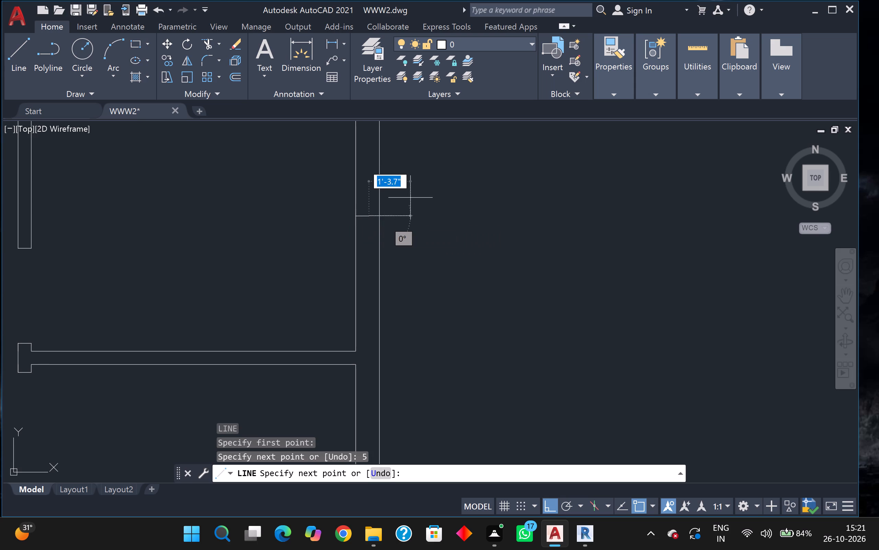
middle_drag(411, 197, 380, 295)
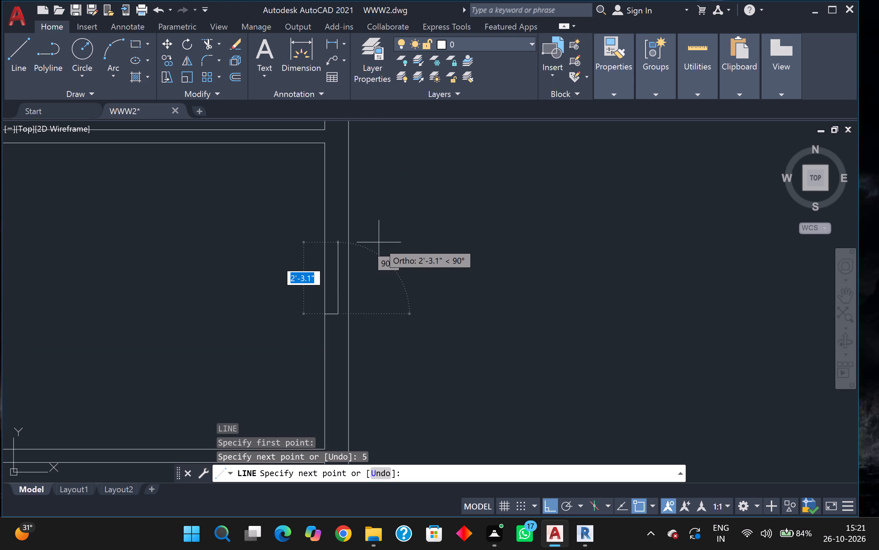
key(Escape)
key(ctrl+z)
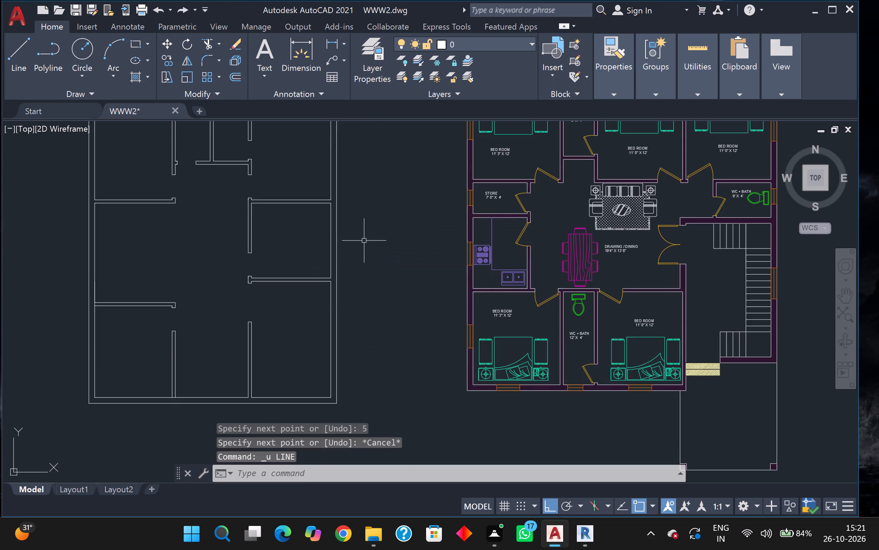
Draw a 9" by 3' rectangular window outline across the right outer wall beside the right middle room.
key(l)
key(Return)
scroll(358, 240, up, 2)
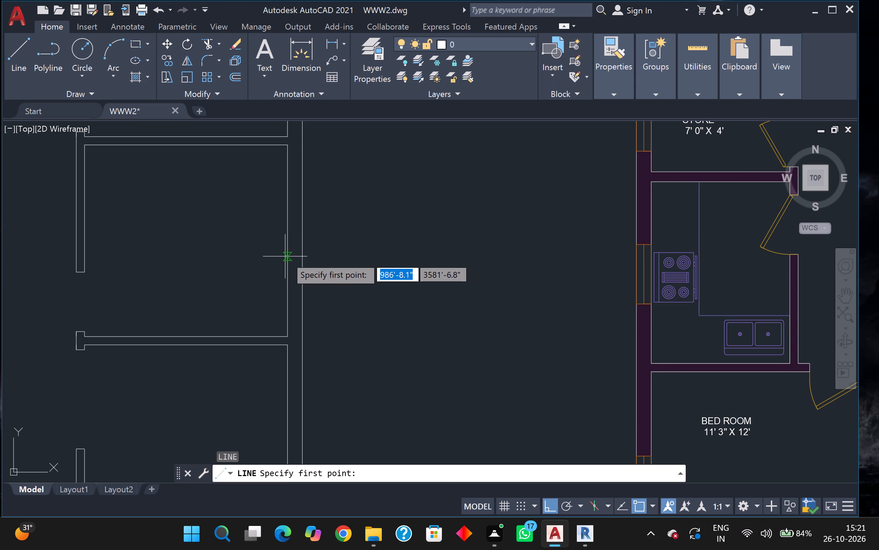
drag(288, 256, 292, 261)
key(9)
key(Return)
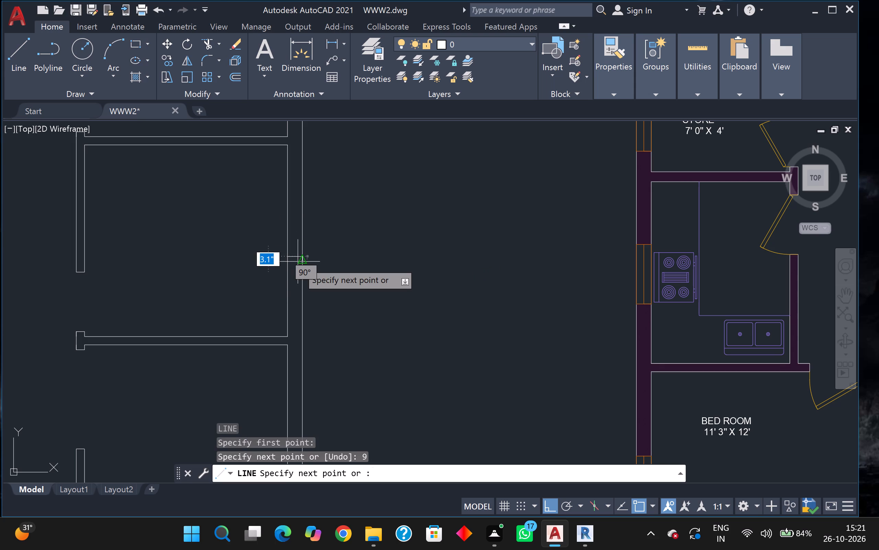
key(3)
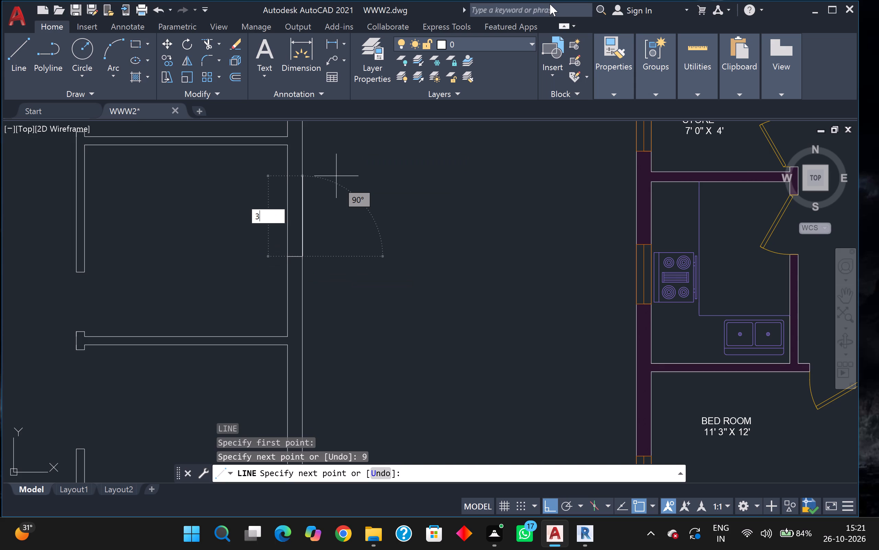
key(apostrophe)
key(Return)
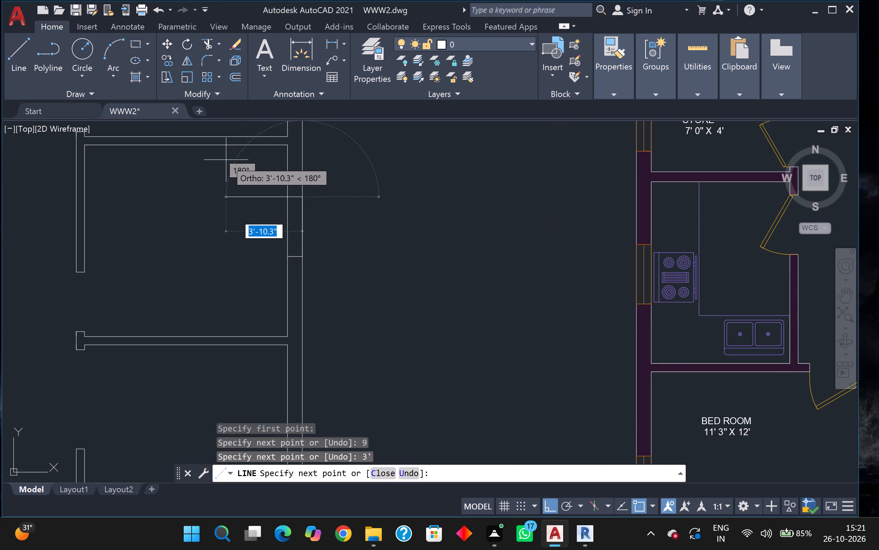
key(9)
key(Return)
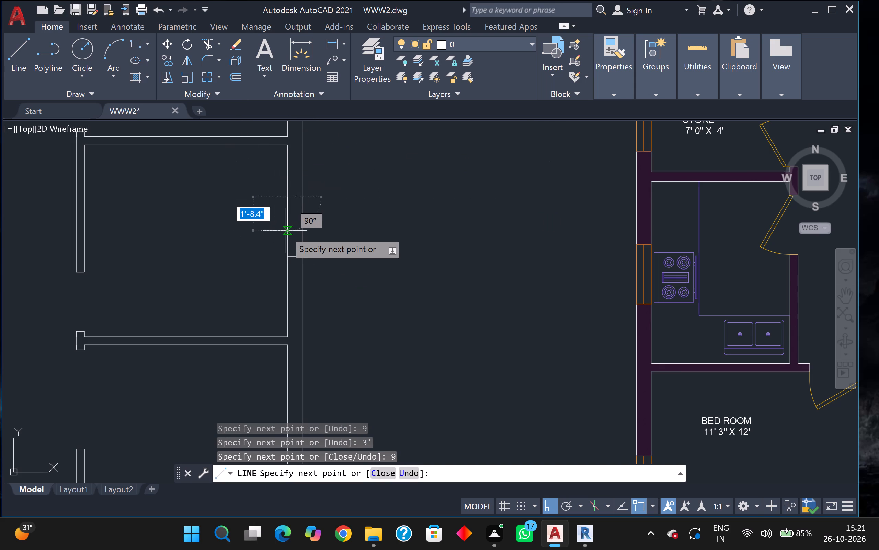
text(3')
key(Return)
Draw the window's vertical centre line between the midpoints of its two short edges.
scroll(285, 231, up, 2)
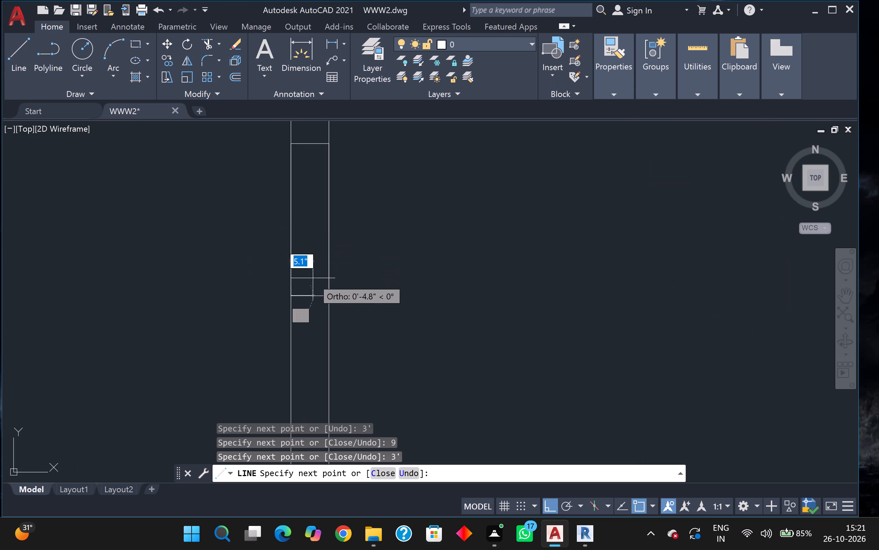
click(310, 297)
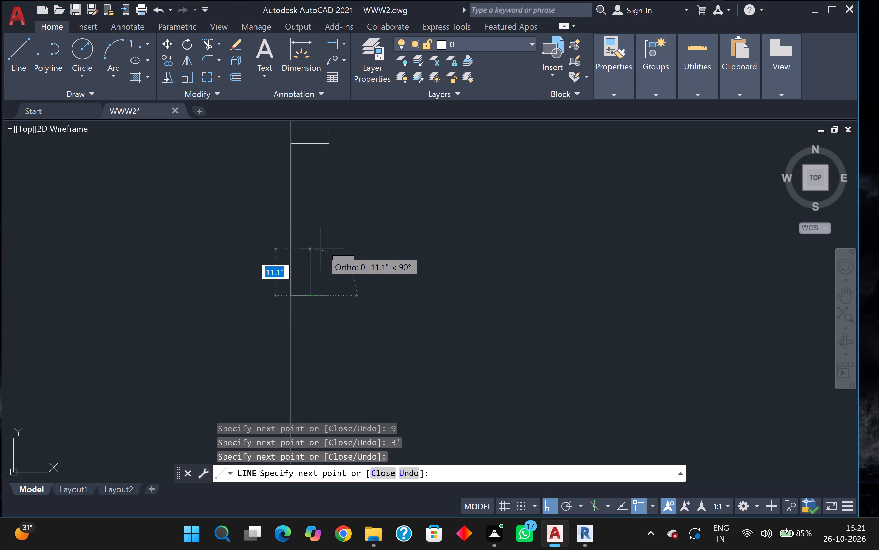
middle_drag(321, 242, 330, 275)
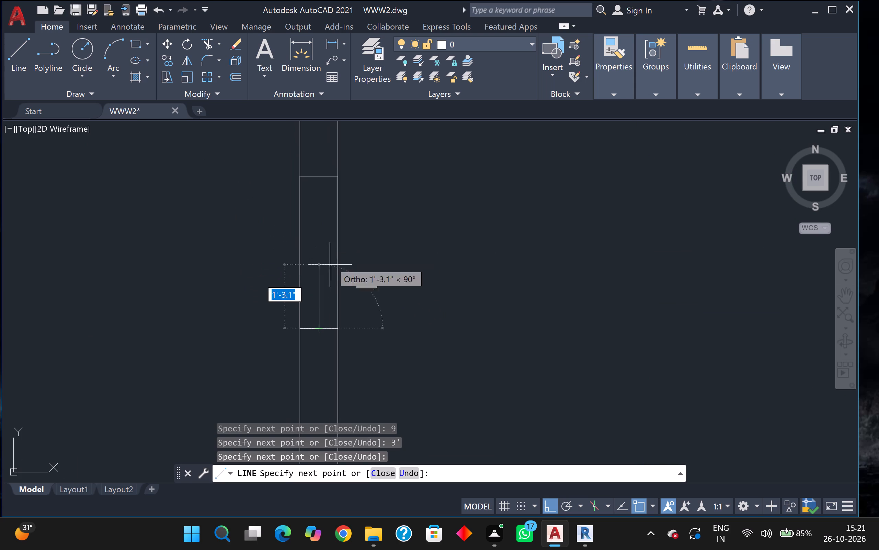
click(317, 178)
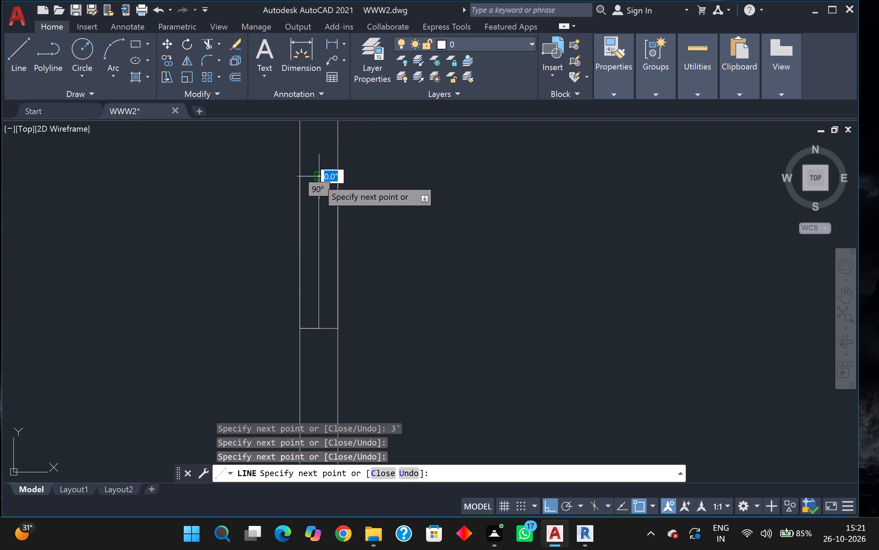
key(Escape)
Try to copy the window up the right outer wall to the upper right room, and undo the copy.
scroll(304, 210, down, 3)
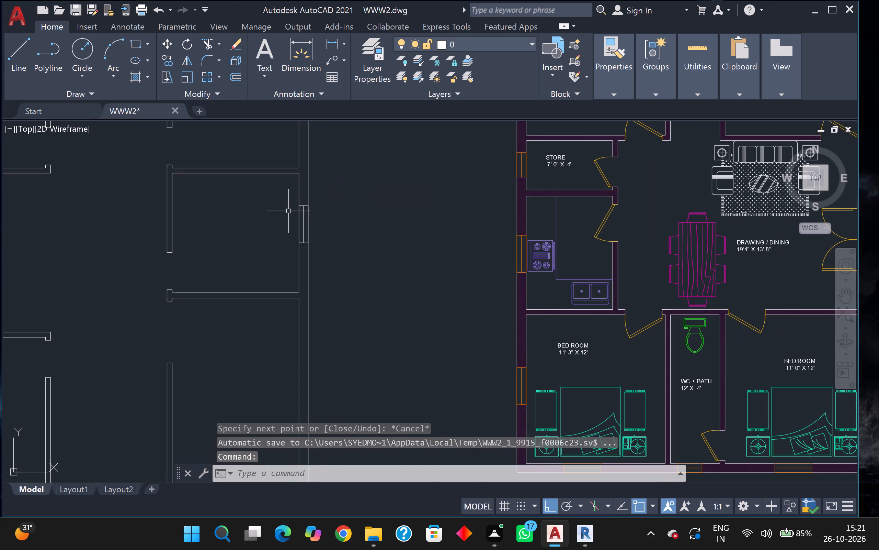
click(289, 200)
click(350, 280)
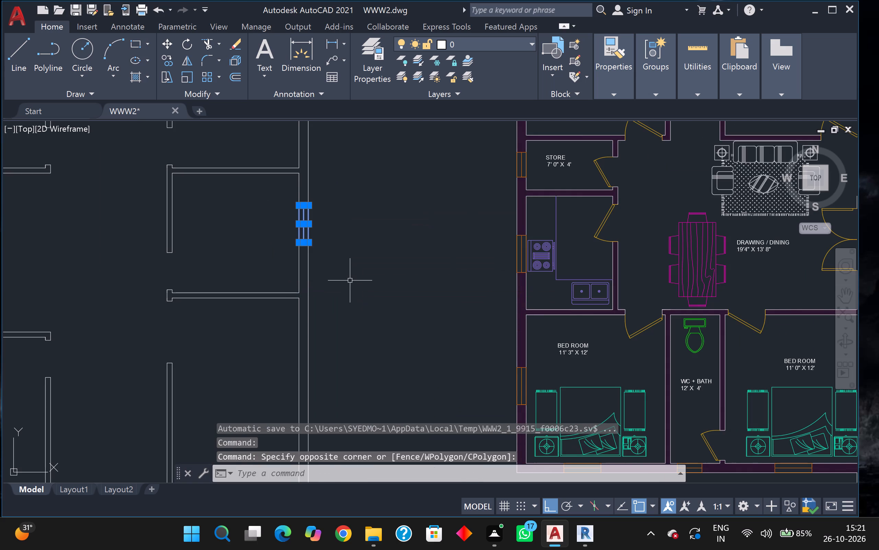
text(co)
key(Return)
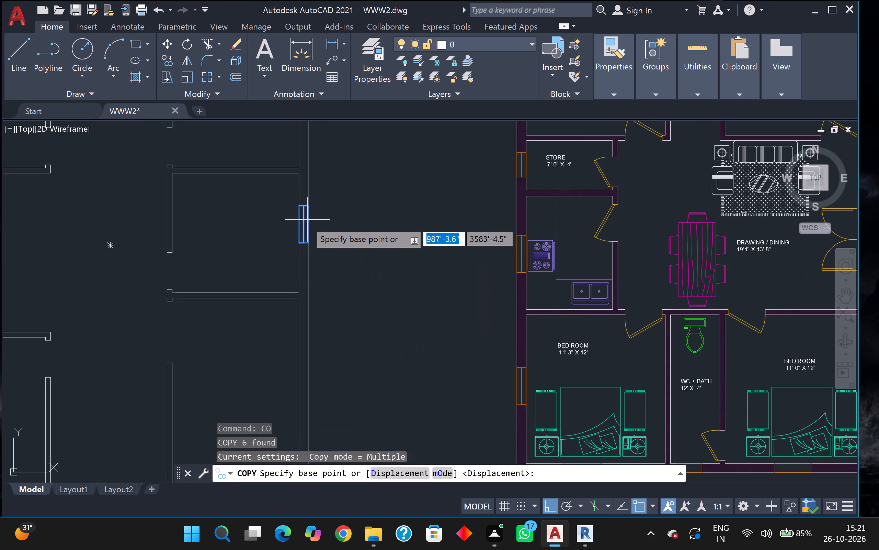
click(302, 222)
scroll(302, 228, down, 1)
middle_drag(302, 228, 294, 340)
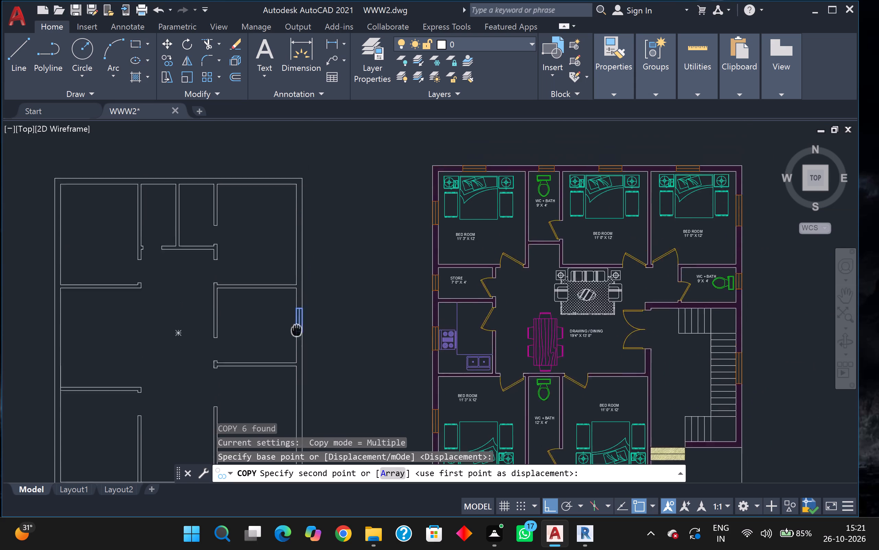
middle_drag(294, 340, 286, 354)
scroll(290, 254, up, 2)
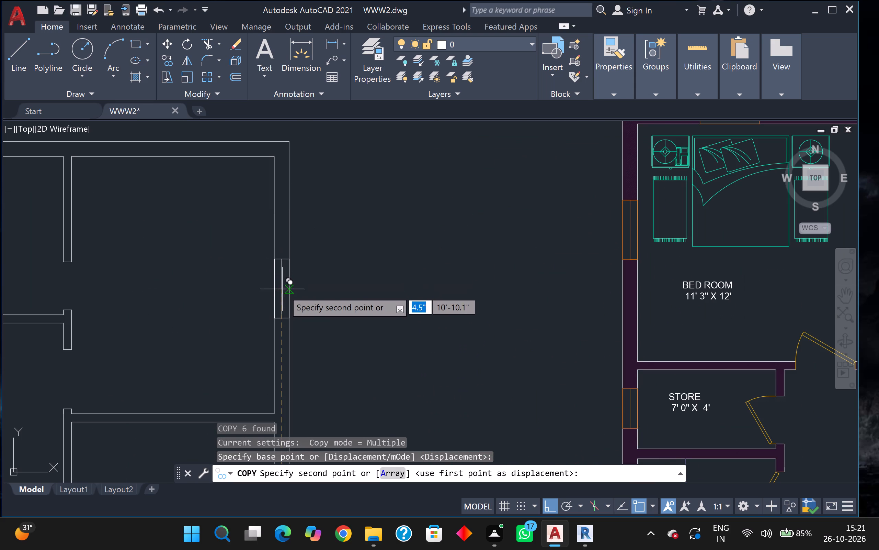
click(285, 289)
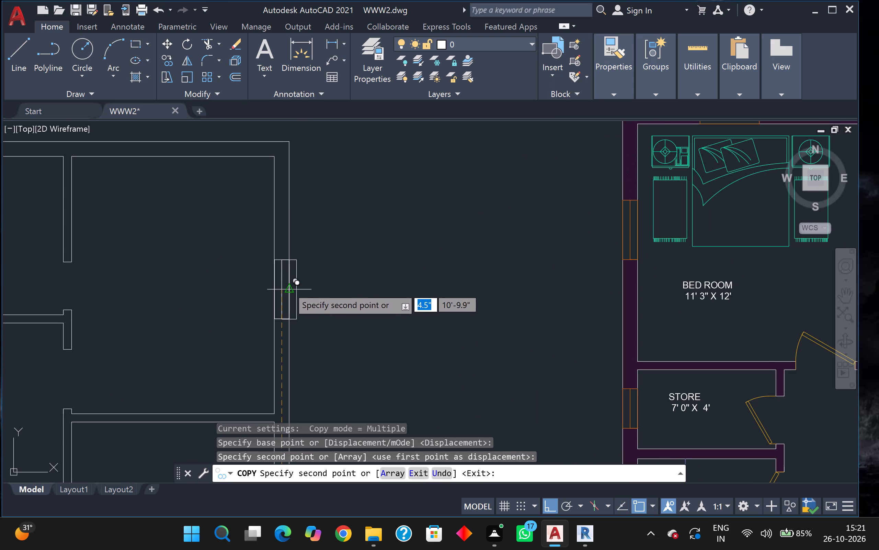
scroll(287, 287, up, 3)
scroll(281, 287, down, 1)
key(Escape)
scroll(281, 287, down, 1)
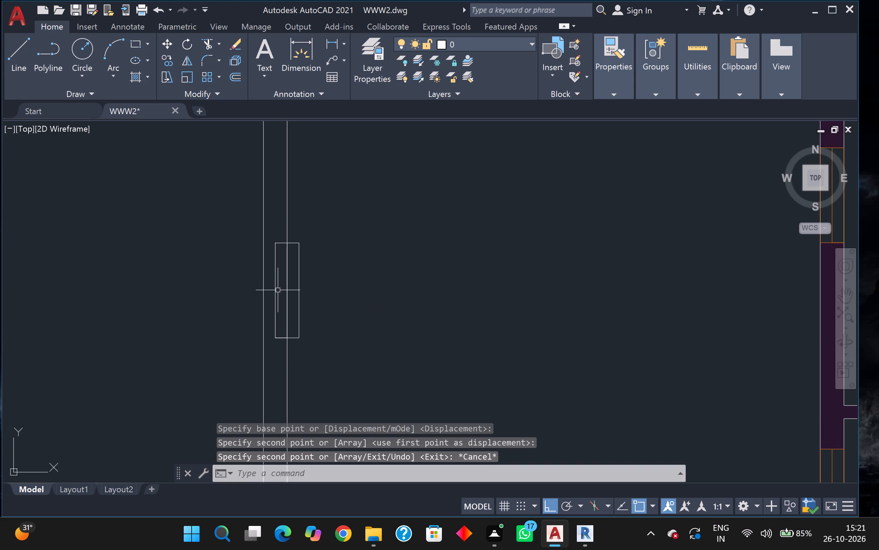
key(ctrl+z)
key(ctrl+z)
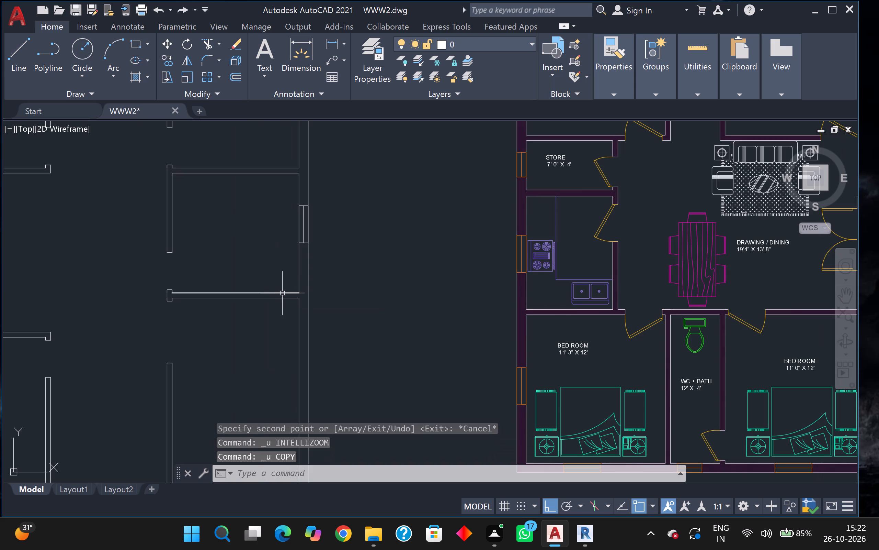
Copy the window about 13'-8" straight up within the right outer wall to the upper right room.
click(294, 203)
click(333, 261)
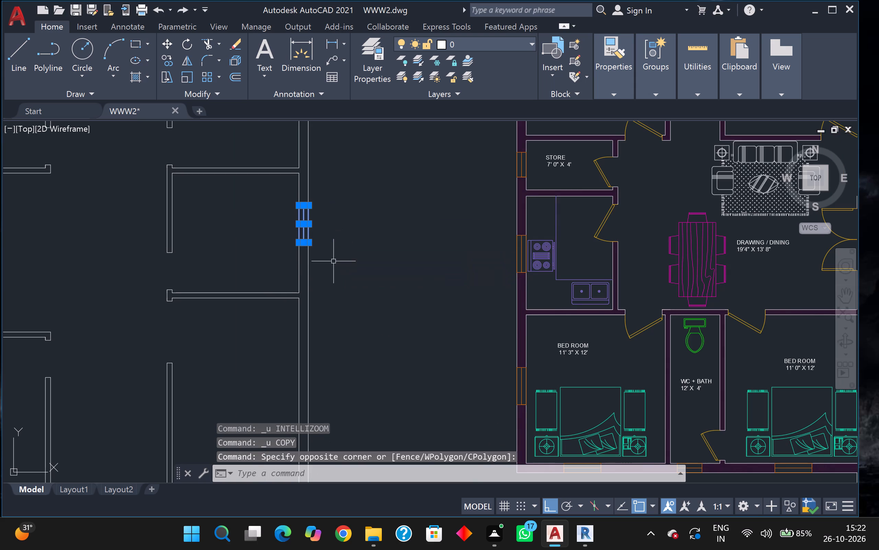
text(co)
key(Return)
click(303, 226)
middle_drag(307, 201, 306, 243)
scroll(296, 195, up, 1)
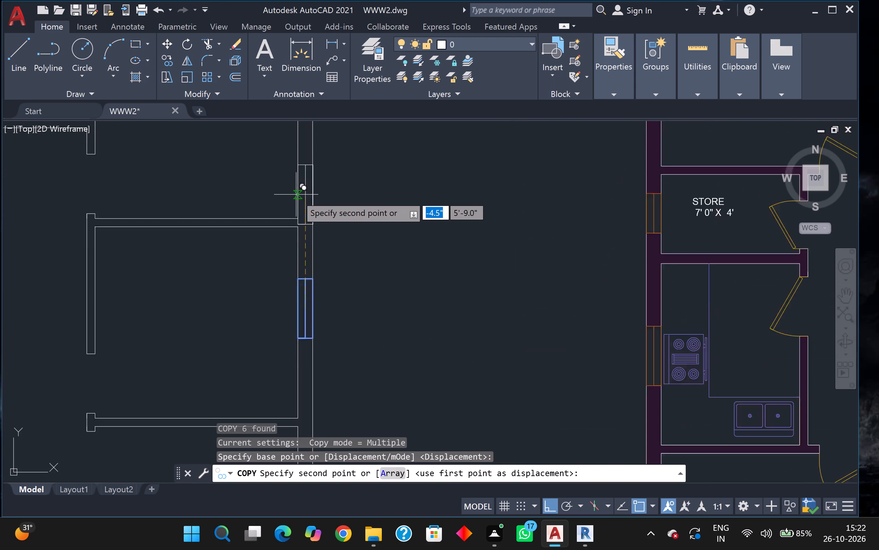
scroll(296, 195, up, 1)
middle_drag(298, 191, 304, 330)
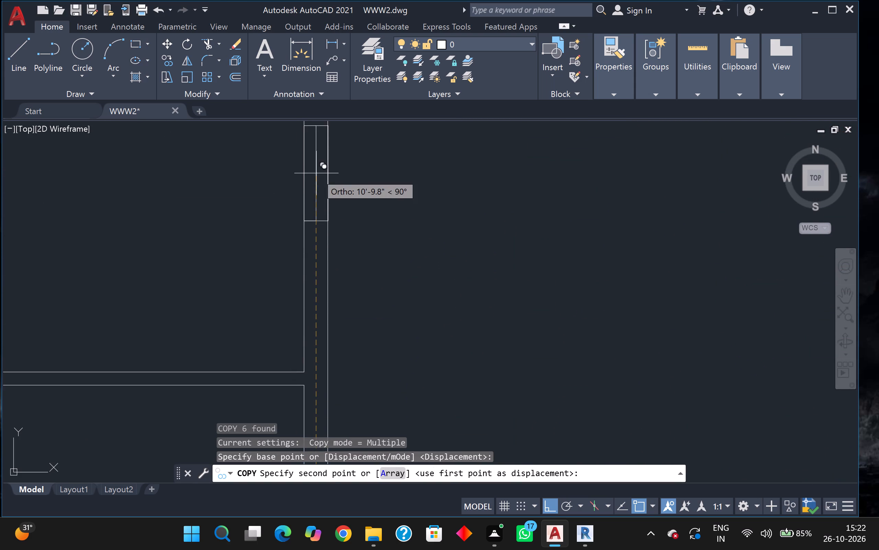
middle_drag(316, 173, 317, 301)
scroll(312, 268, down, 2)
scroll(312, 252, up, 2)
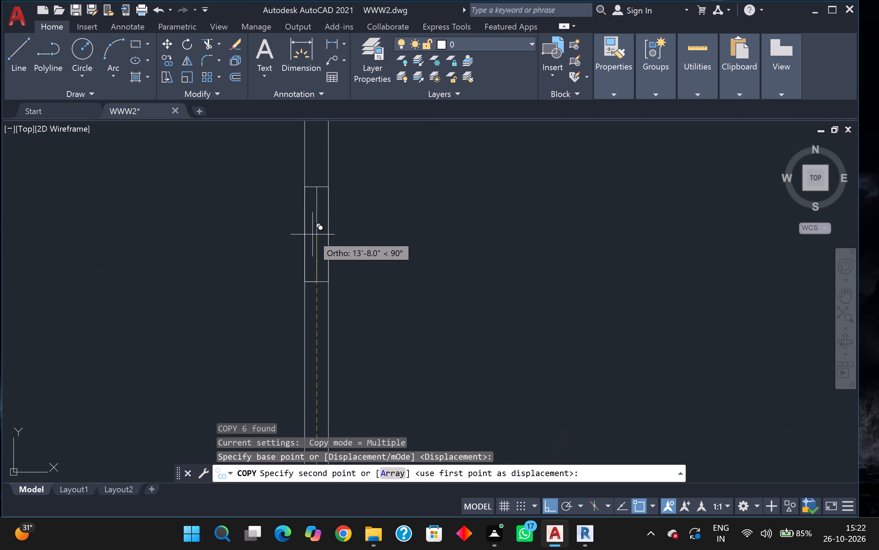
click(312, 234)
scroll(315, 236, down, 1)
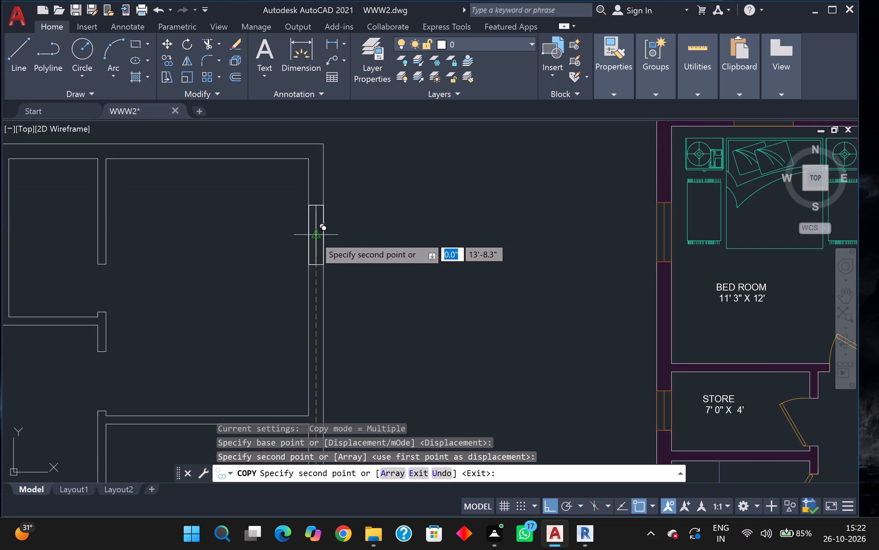
key(Escape)
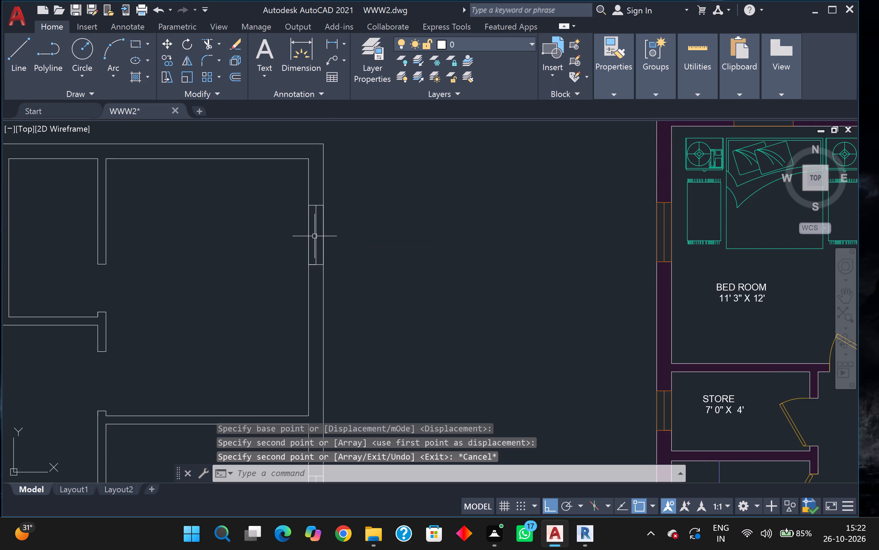
Start a line for a window on the top outer wall's outer line above the upper right room.
key(l)
key(Return)
middle_drag(267, 204, 344, 289)
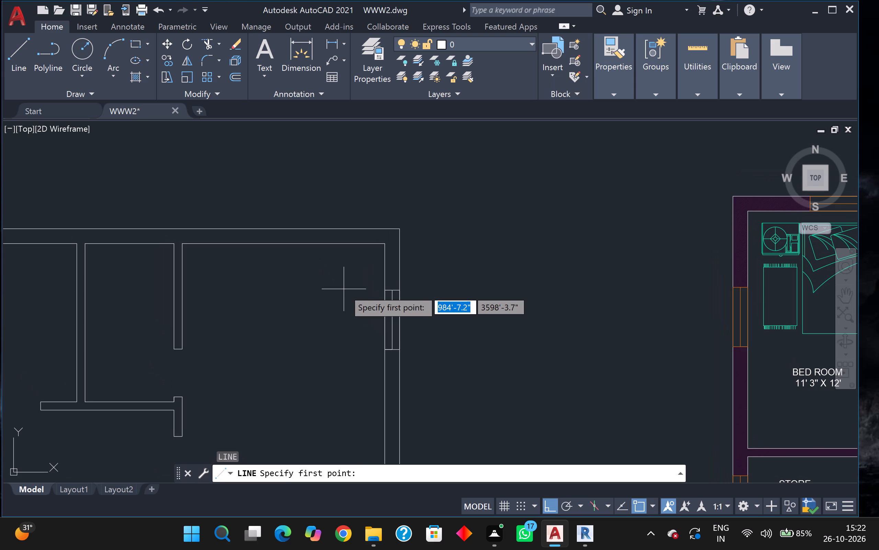
scroll(308, 231, up, 1)
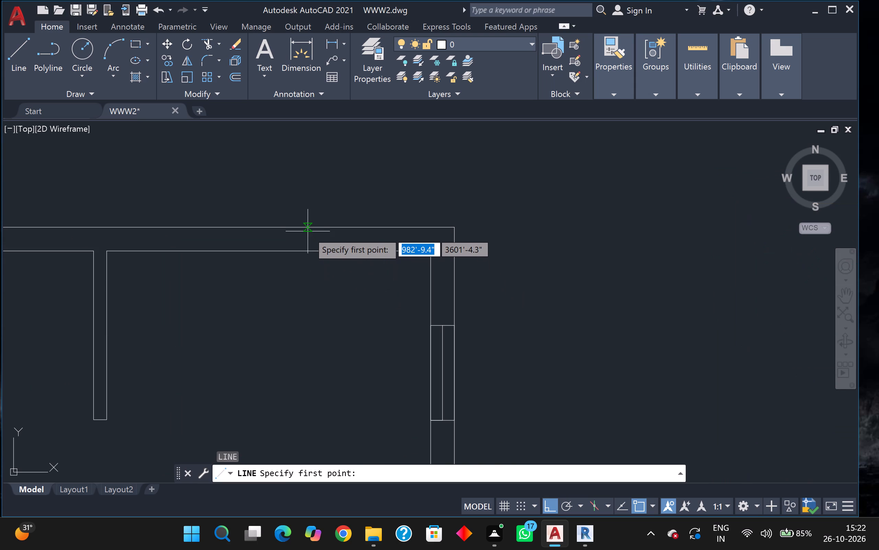
click(254, 229)
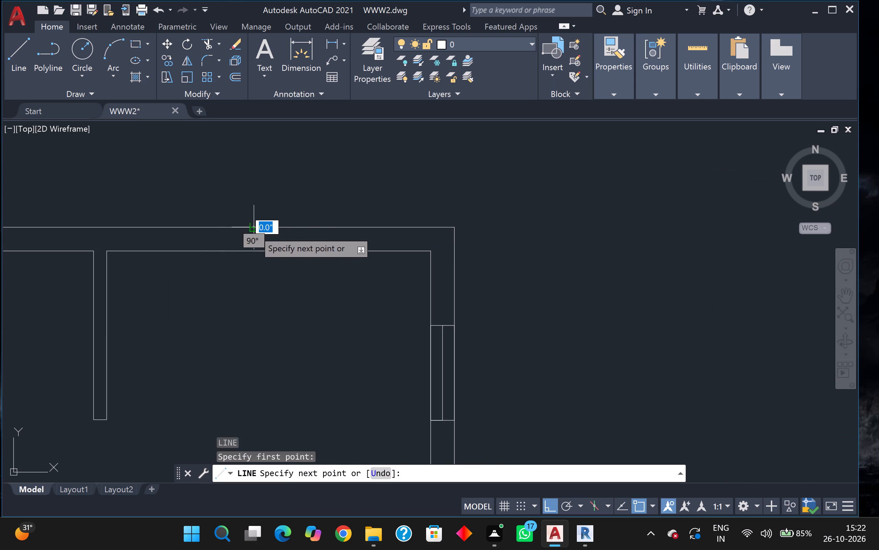
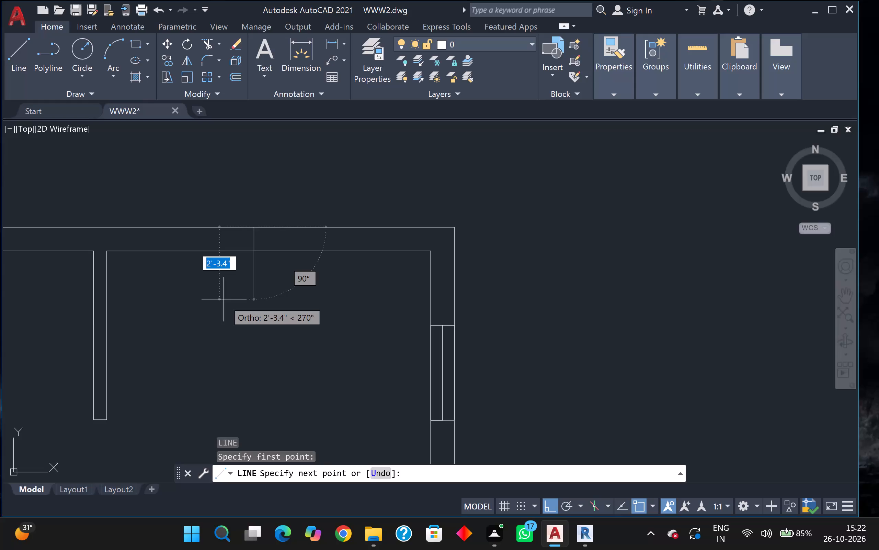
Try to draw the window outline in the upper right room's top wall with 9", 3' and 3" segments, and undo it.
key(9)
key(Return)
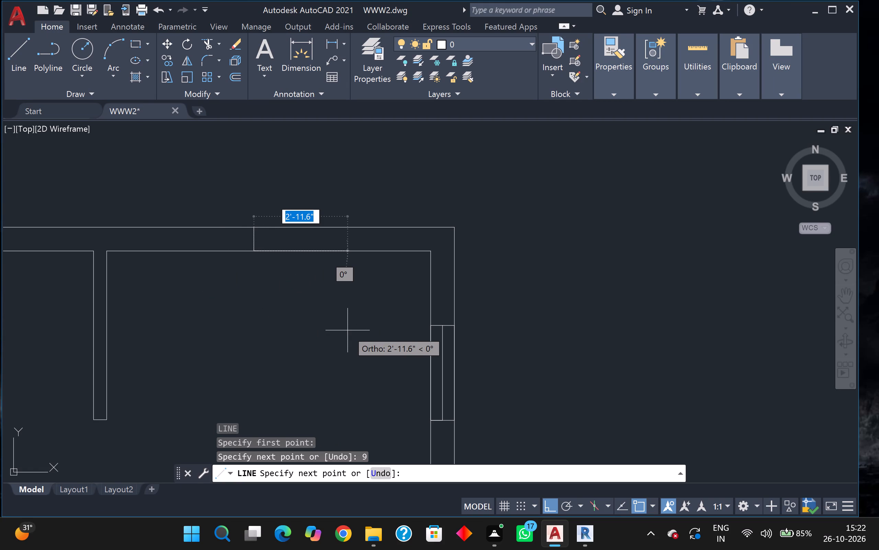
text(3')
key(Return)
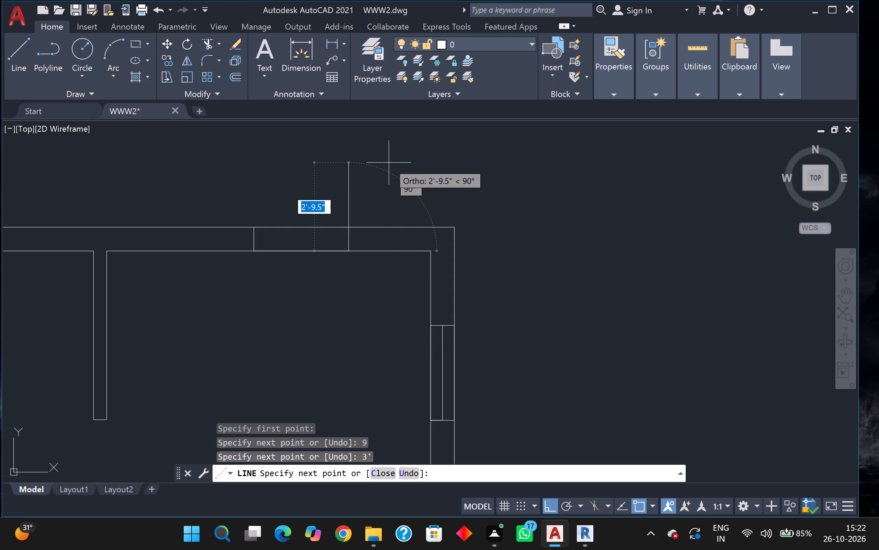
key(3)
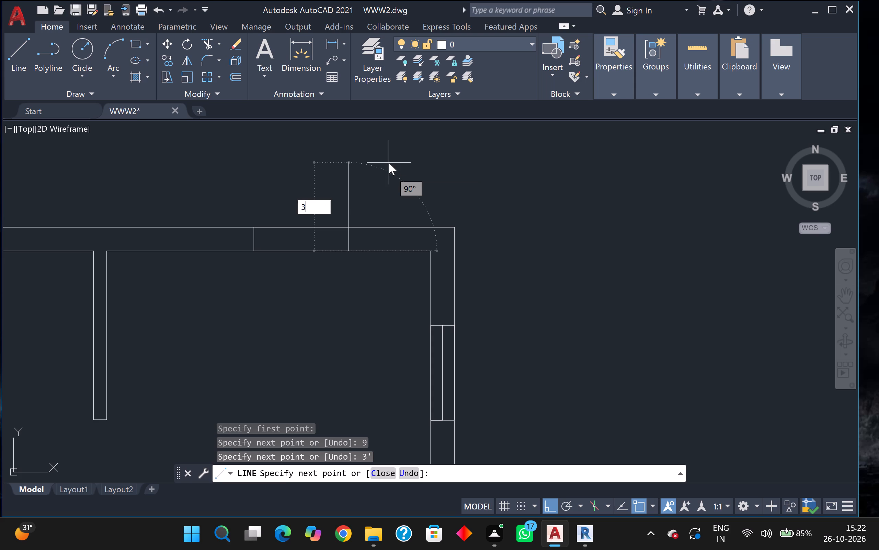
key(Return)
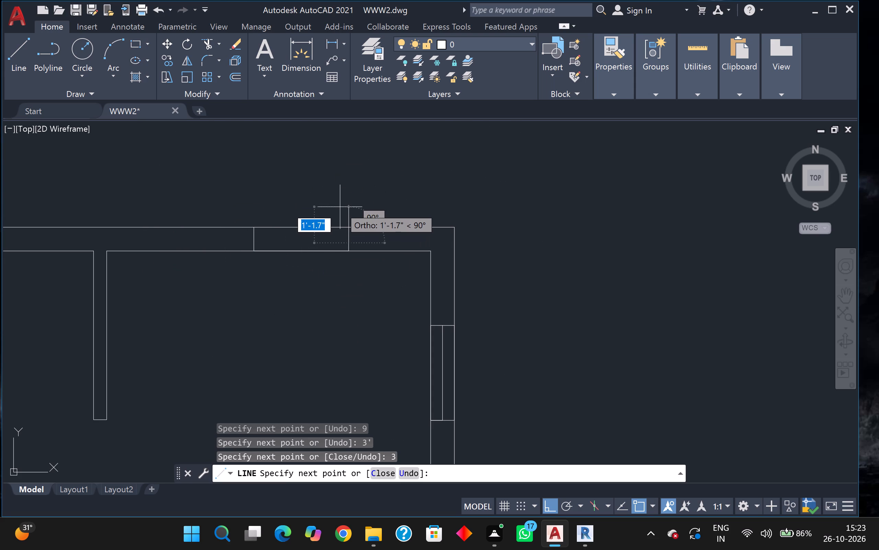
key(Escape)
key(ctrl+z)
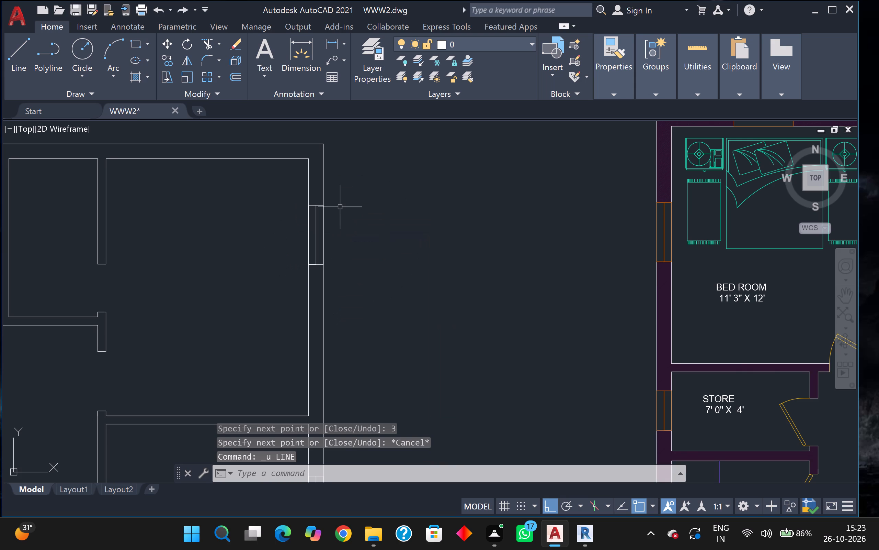
Draw a closed 3' by 9" window outline within the top outer wall above the upper right room.
key(l)
key(Return)
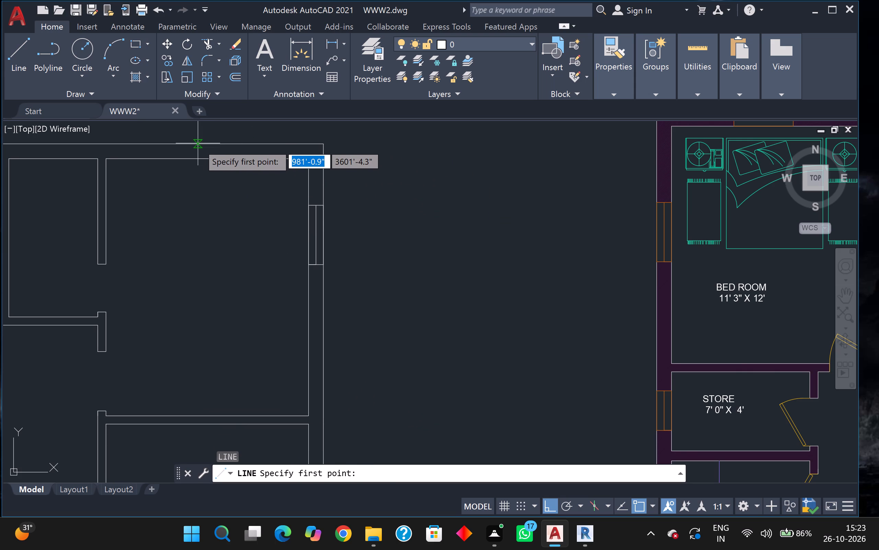
click(198, 143)
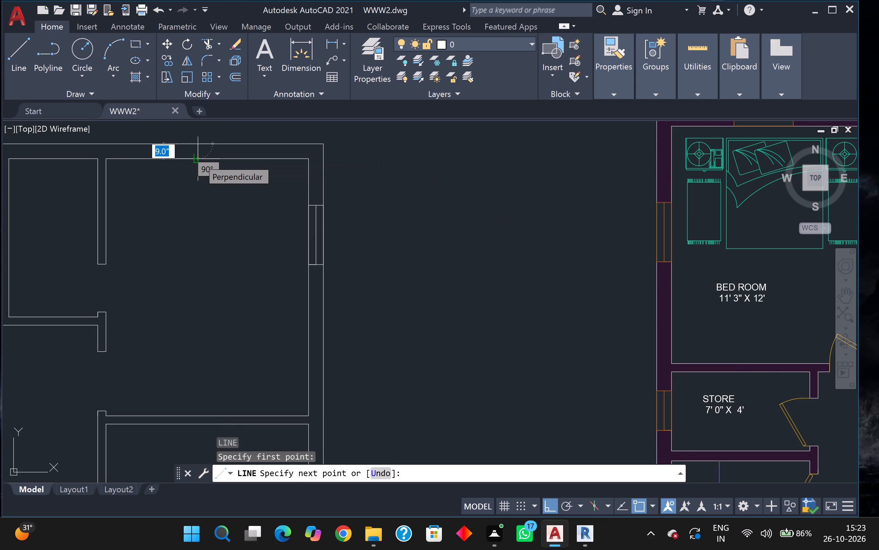
key(9)
key(Return)
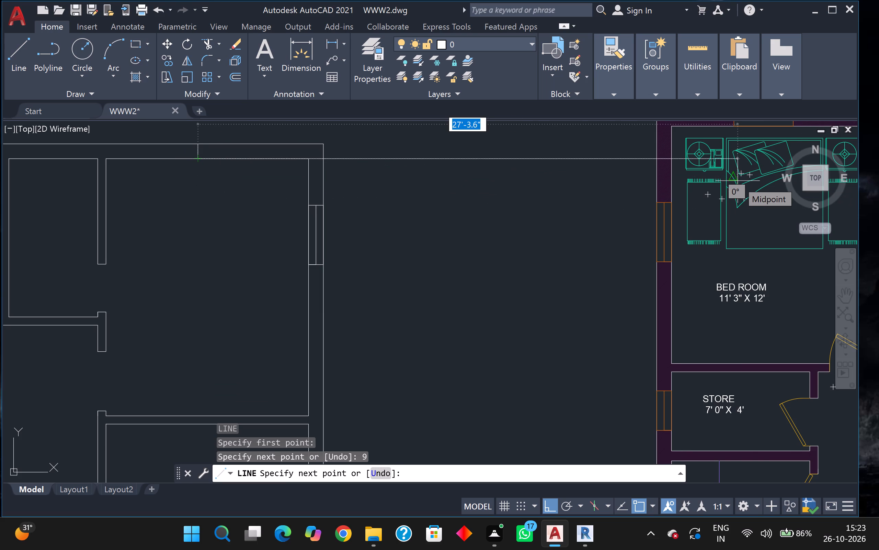
key(3)
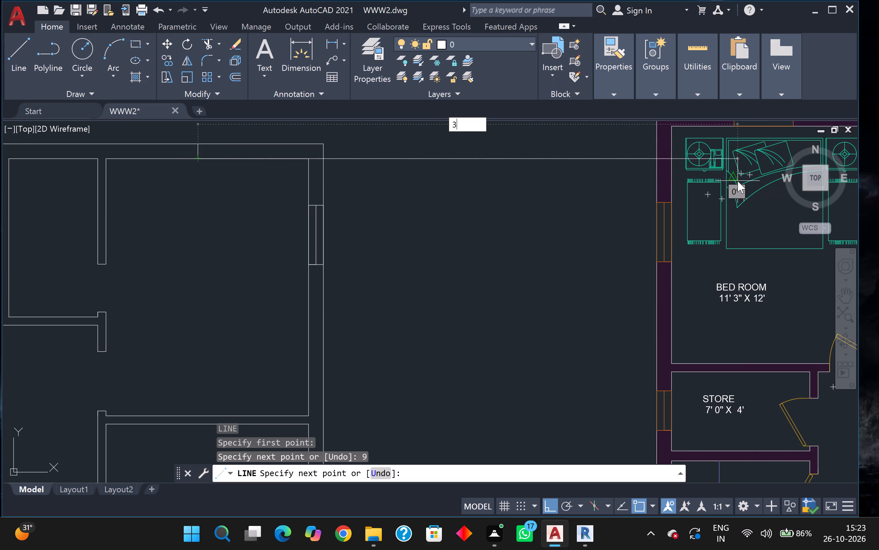
key(apostrophe)
key(Return)
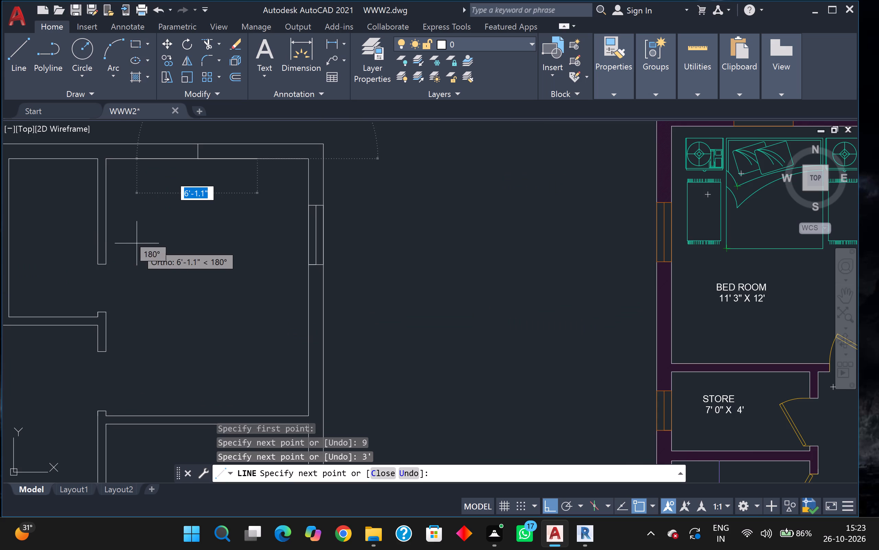
middle_drag(137, 243, 98, 294)
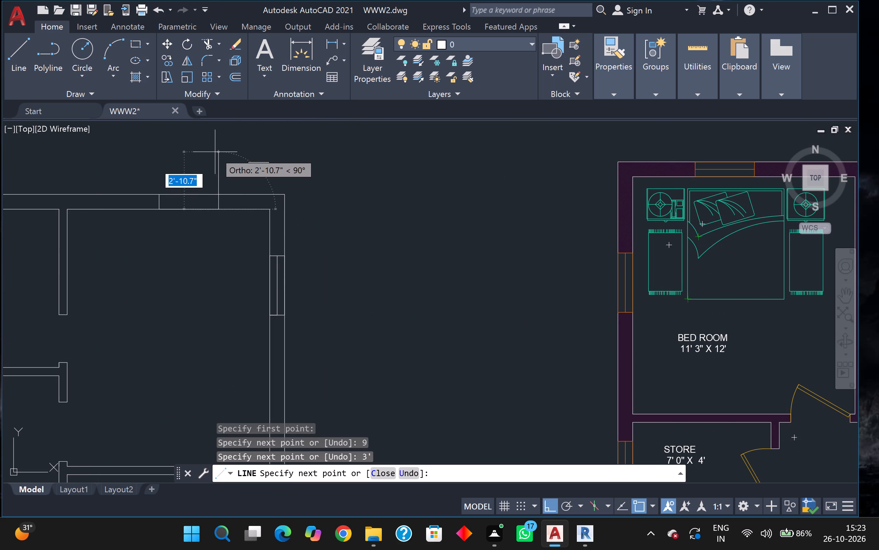
key(9)
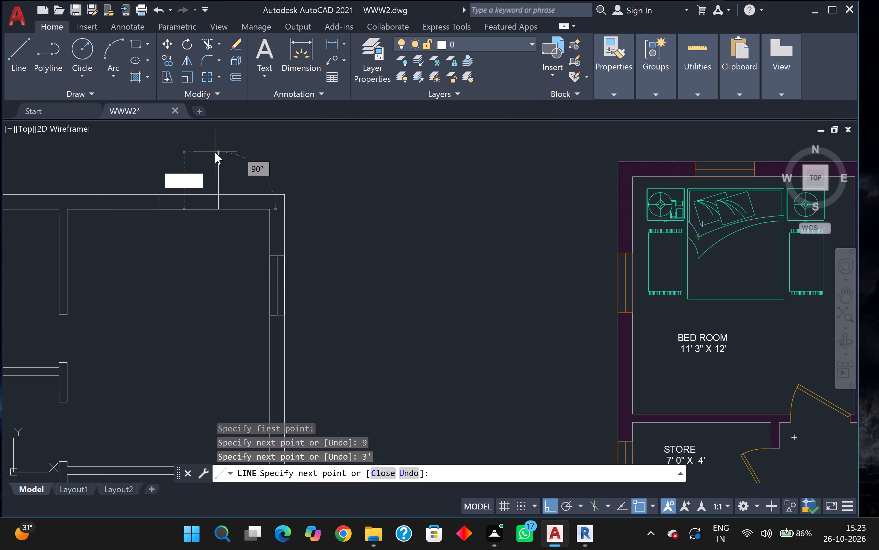
key(Return)
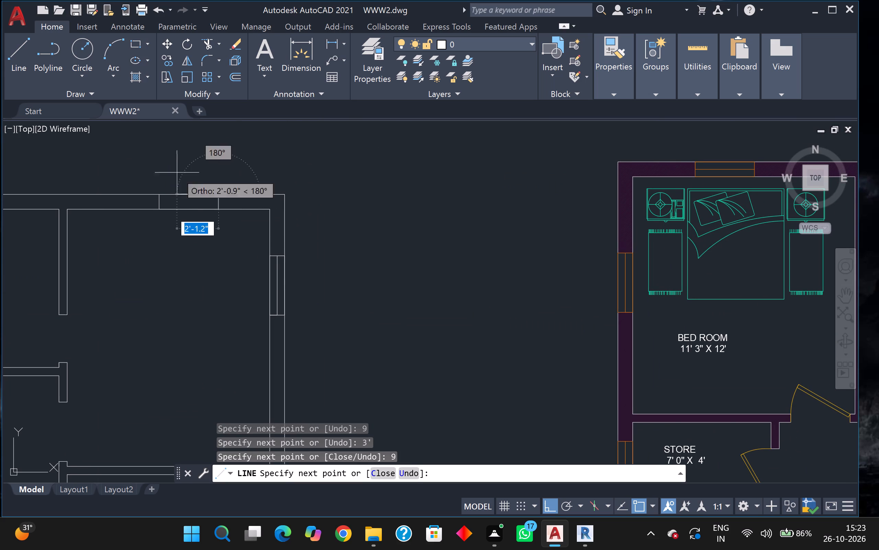
text(3')
key(Return)
Draw the 3' window's horizontal centre line between the midpoints of its two short edges.
scroll(162, 187, up, 1)
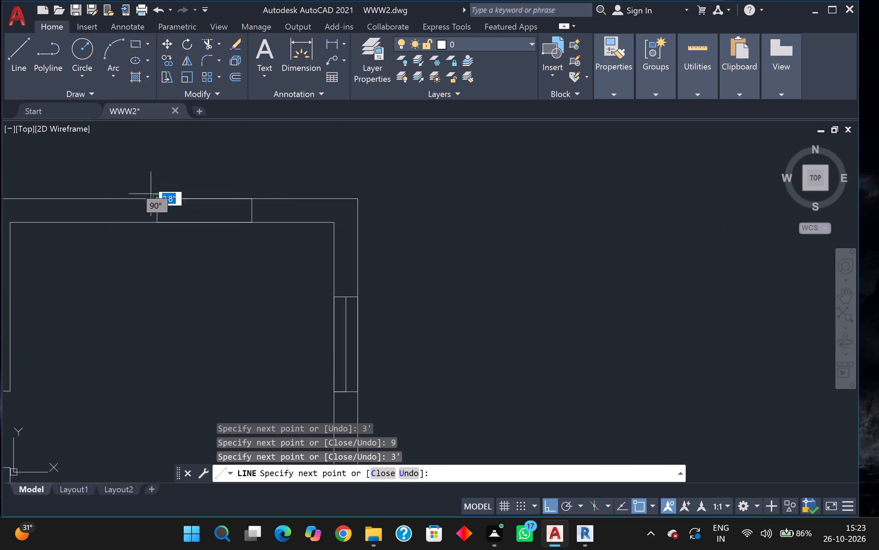
click(155, 211)
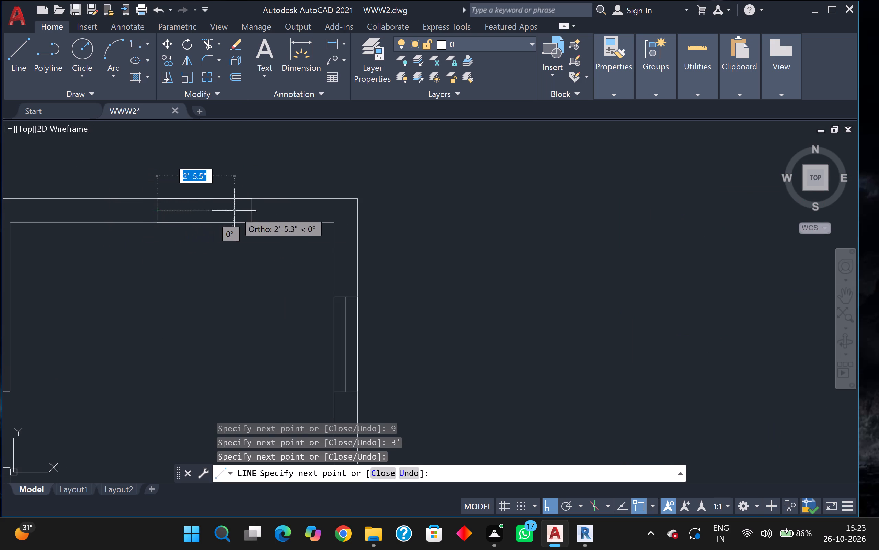
click(250, 211)
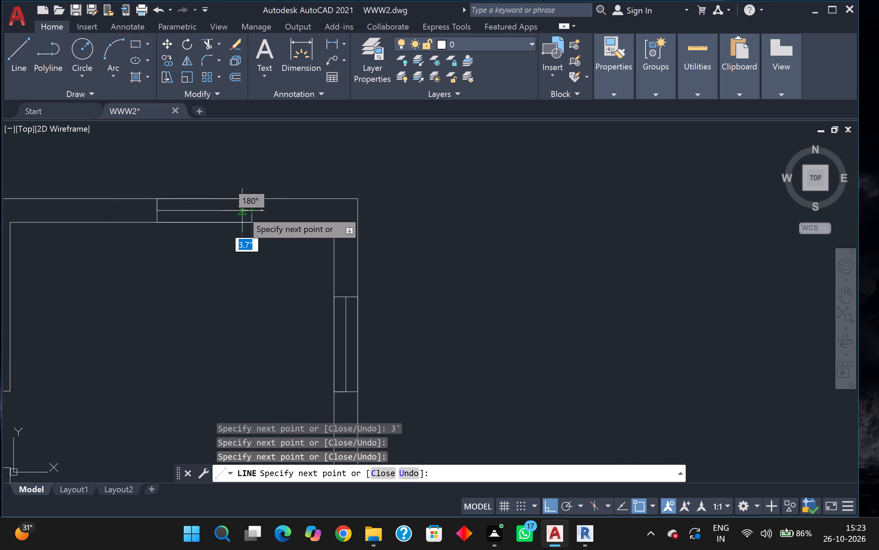
key(Escape)
Draw a closed 2' by 9" window outline in the top outer wall above the narrow room adjoining the upper right room.
scroll(242, 211, down, 1)
middle_drag(212, 228, 457, 269)
scroll(212, 228, down, 1)
scroll(346, 282, up, 1)
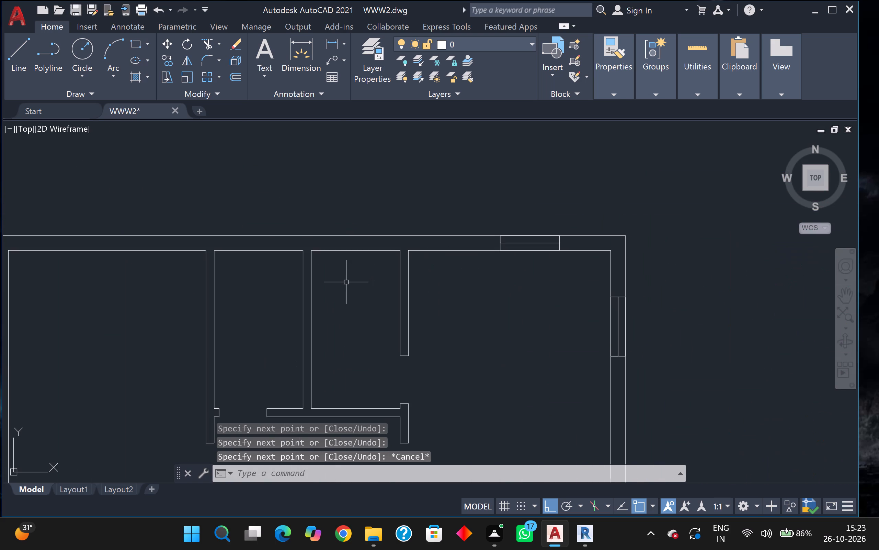
key(l)
key(Return)
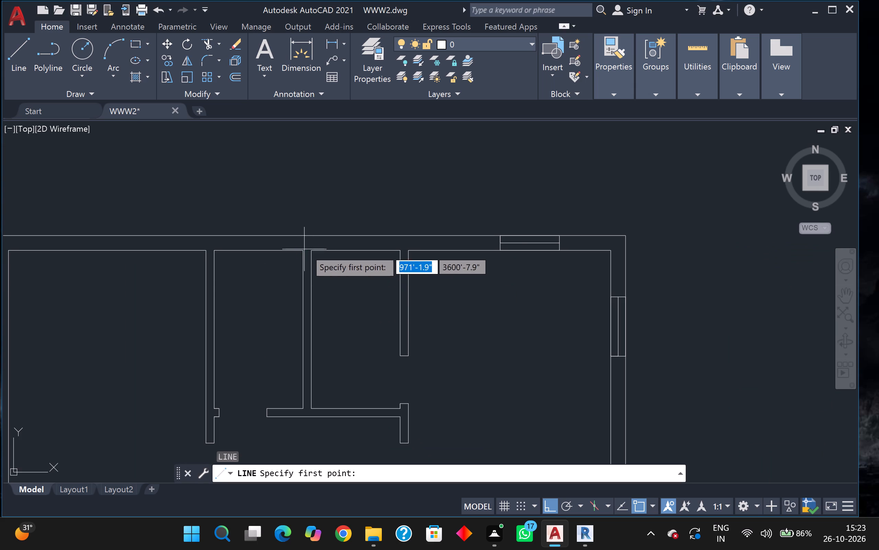
scroll(343, 233, up, 1)
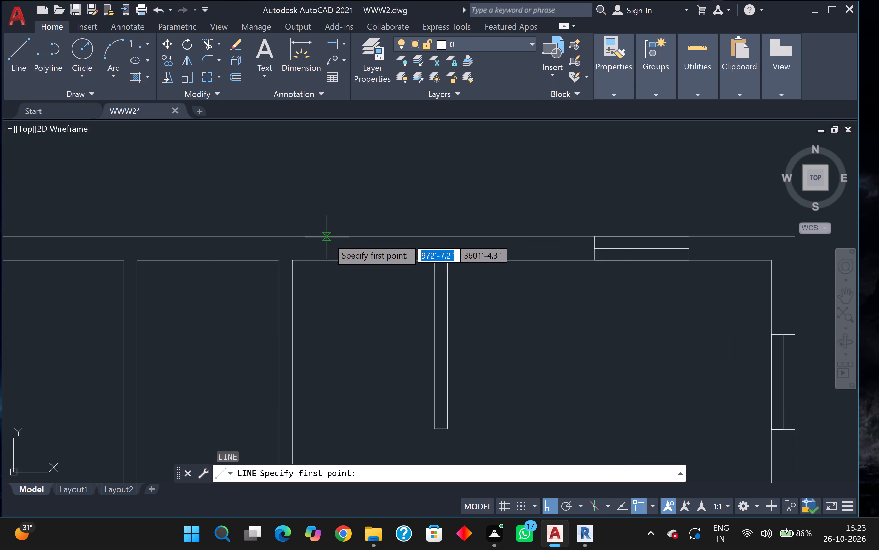
click(329, 237)
click(329, 261)
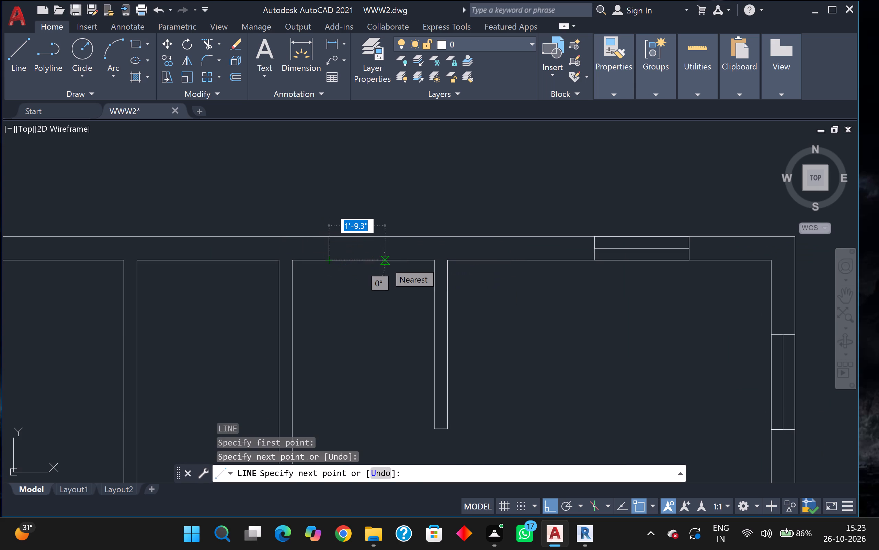
text(2')
key(Return)
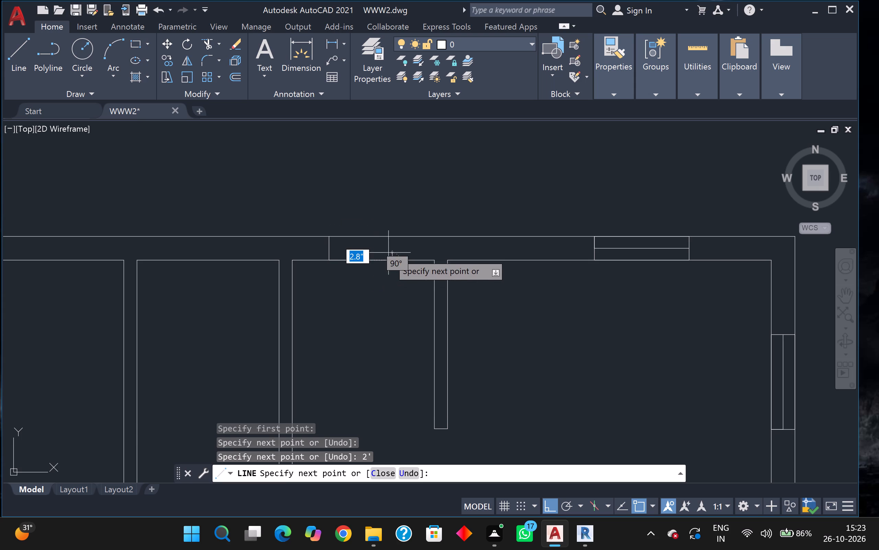
key(9)
key(Return)
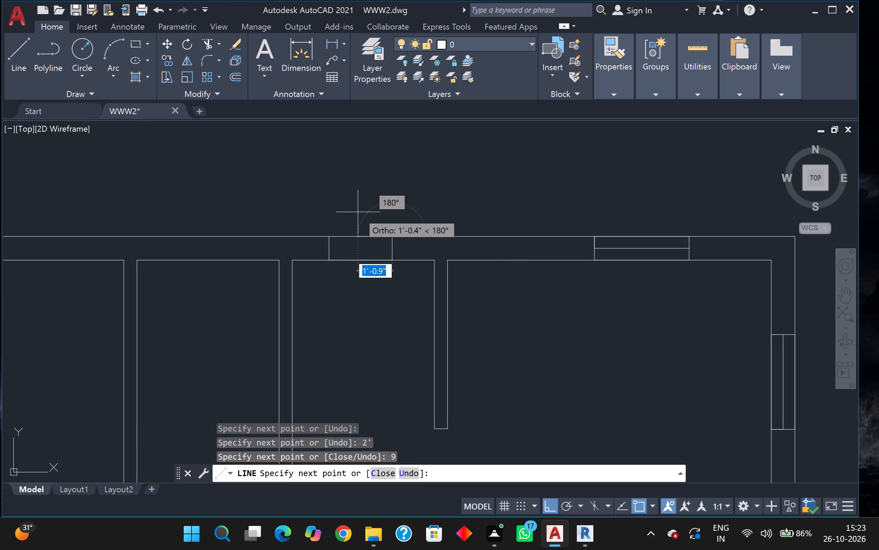
text(2')
key(Return)
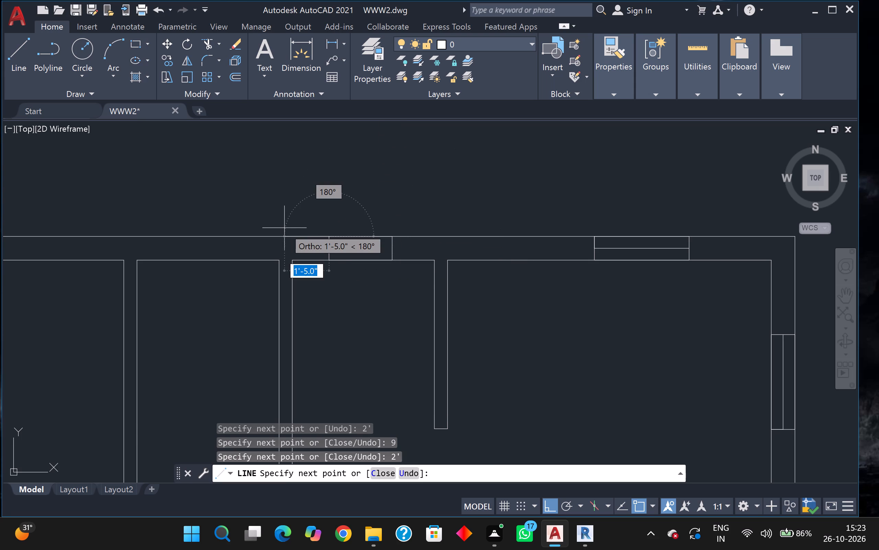
Draw the 2' window's horizontal centre line between the midpoints of its two short edges.
scroll(286, 228, up, 2)
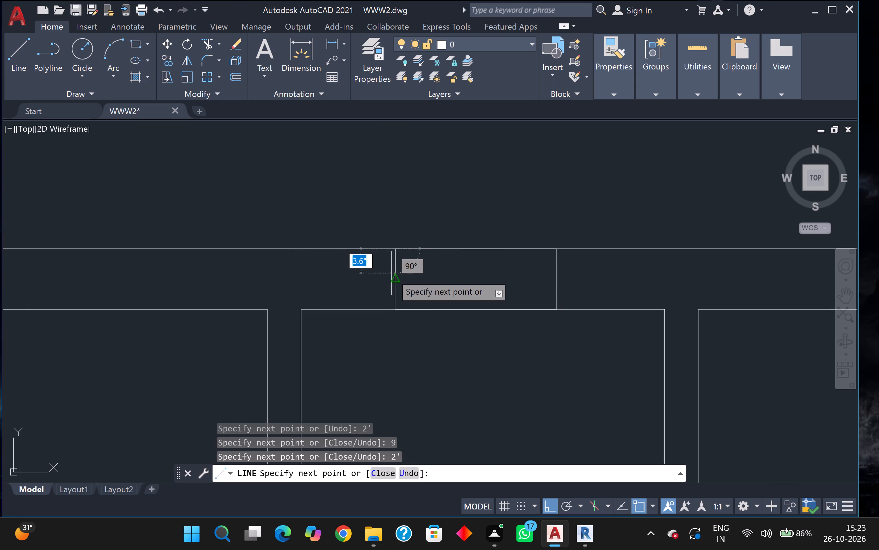
click(394, 279)
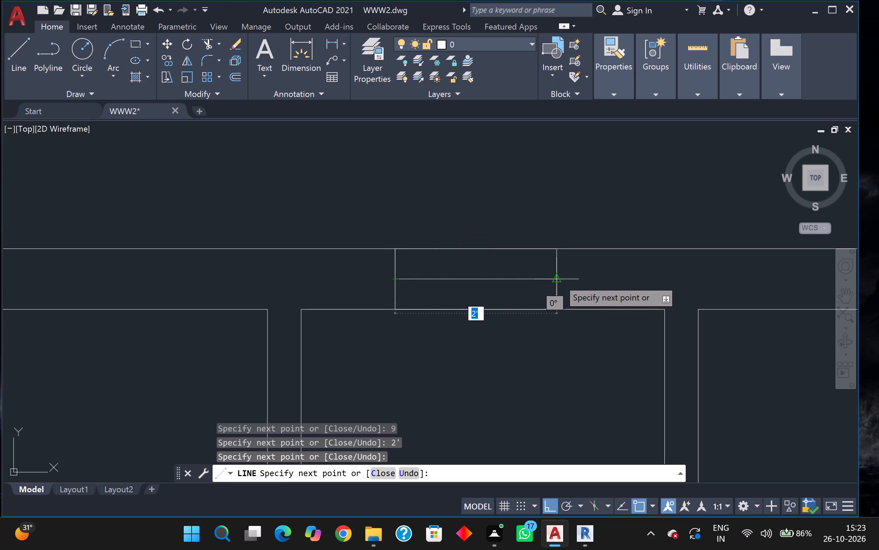
click(558, 279)
key(Escape)
Copy the 2' window about 5' left along the top outer wall to above the neighbouring narrow room.
scroll(547, 276, down, 2)
click(478, 243)
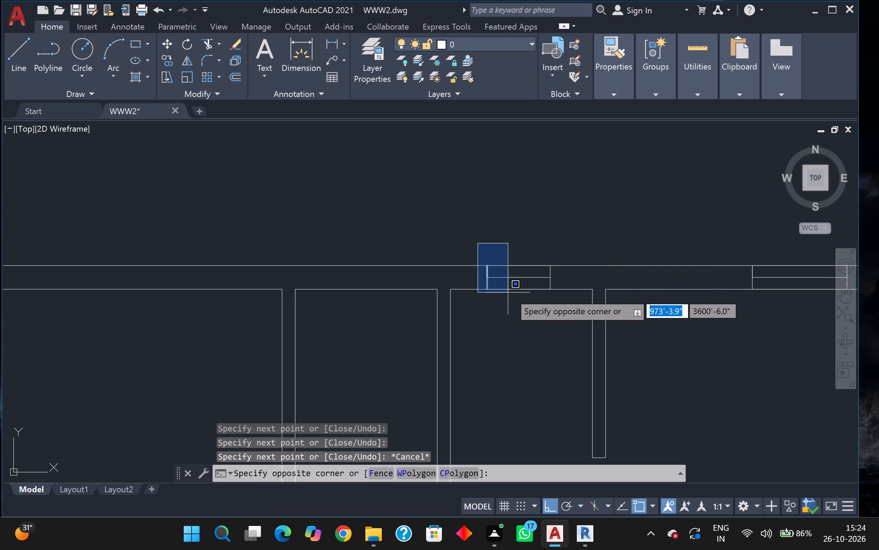
click(563, 300)
text(co)
key(Return)
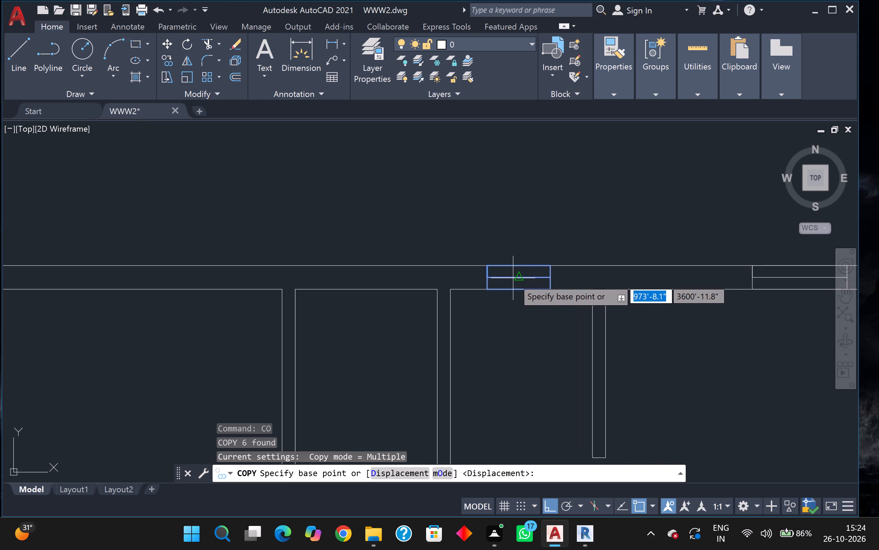
click(518, 280)
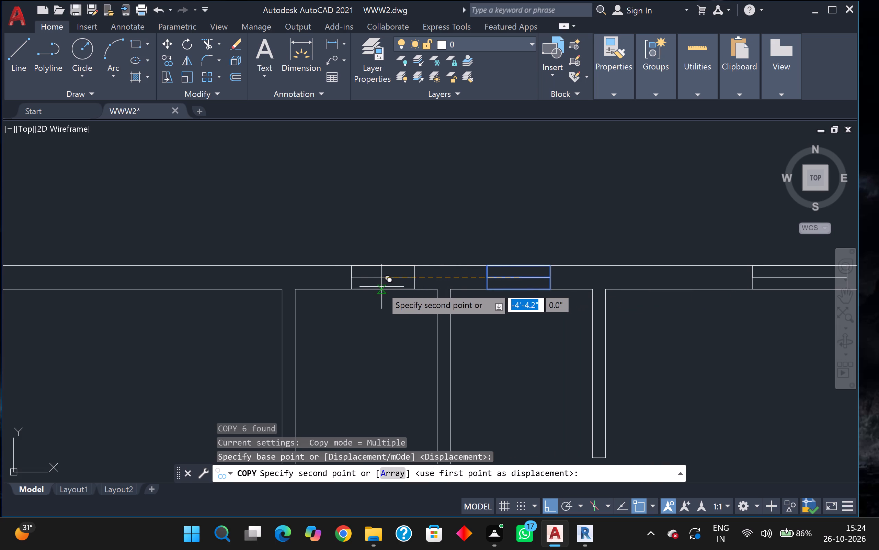
scroll(362, 282, up, 3)
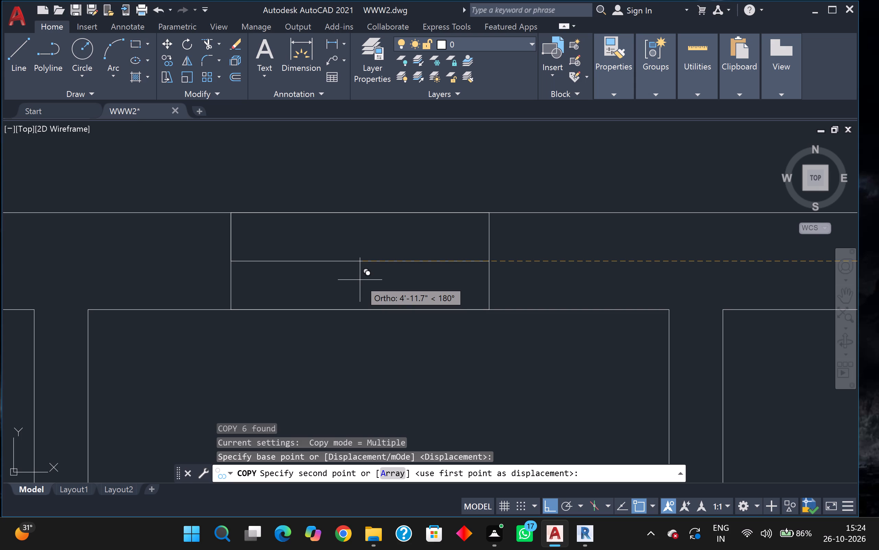
click(358, 279)
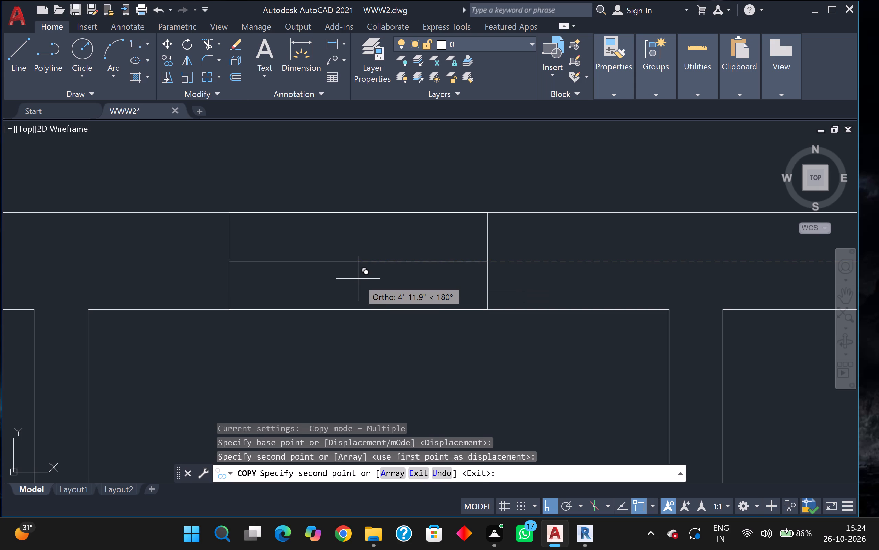
key(Escape)
Copy the 3' window above the upper right room about 22'-9" left along the top outer wall to above the upper left room.
scroll(358, 279, down, 4)
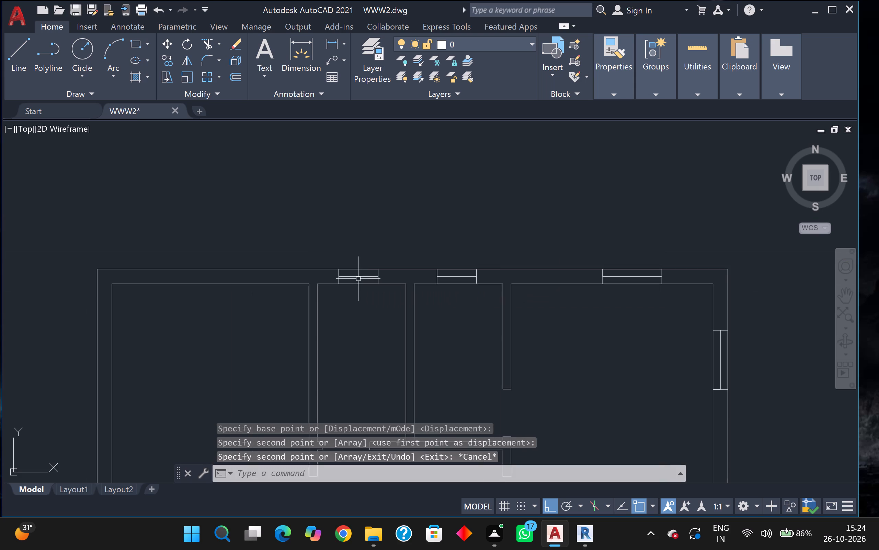
click(588, 240)
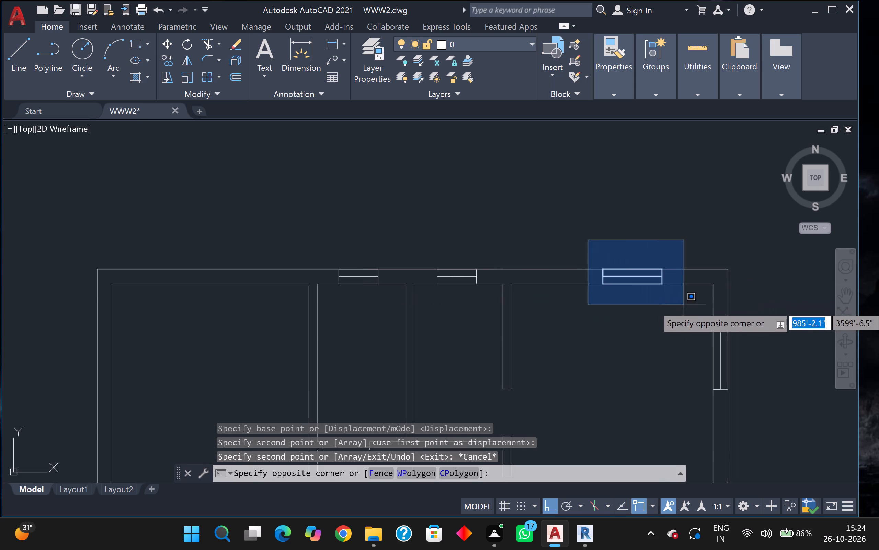
click(684, 305)
key(c)
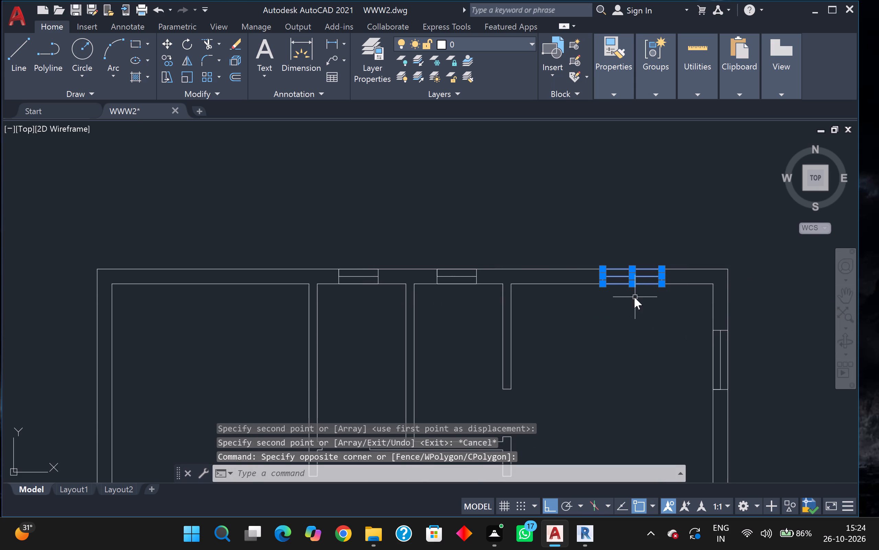
key(o)
key(Return)
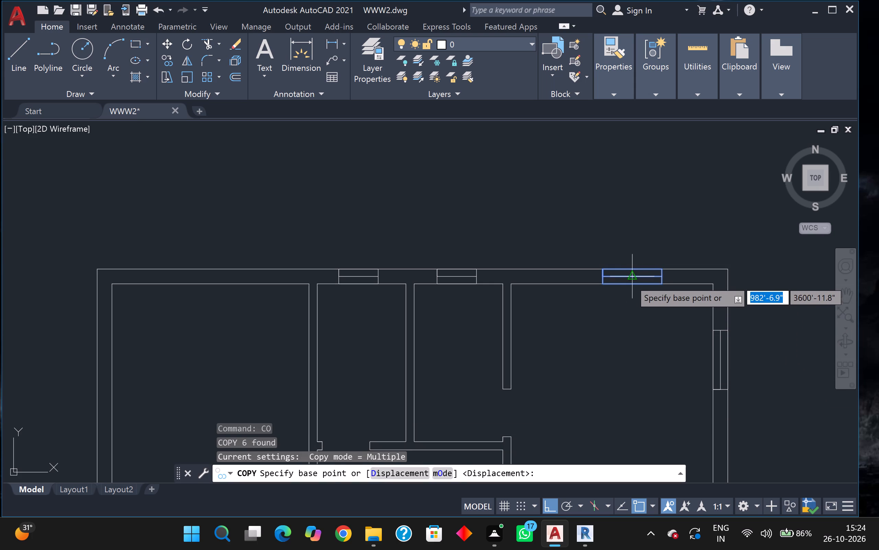
click(632, 279)
scroll(238, 288, up, 2)
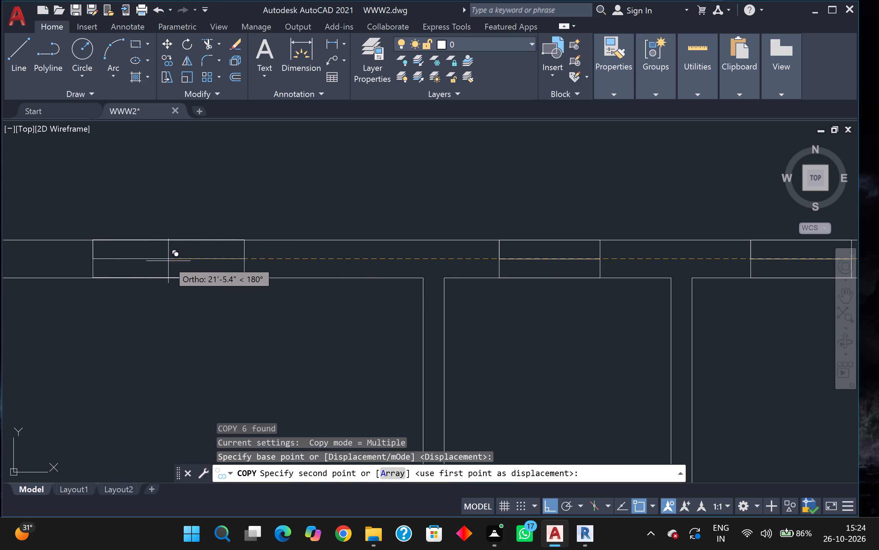
middle_drag(130, 259, 329, 270)
scroll(304, 267, up, 2)
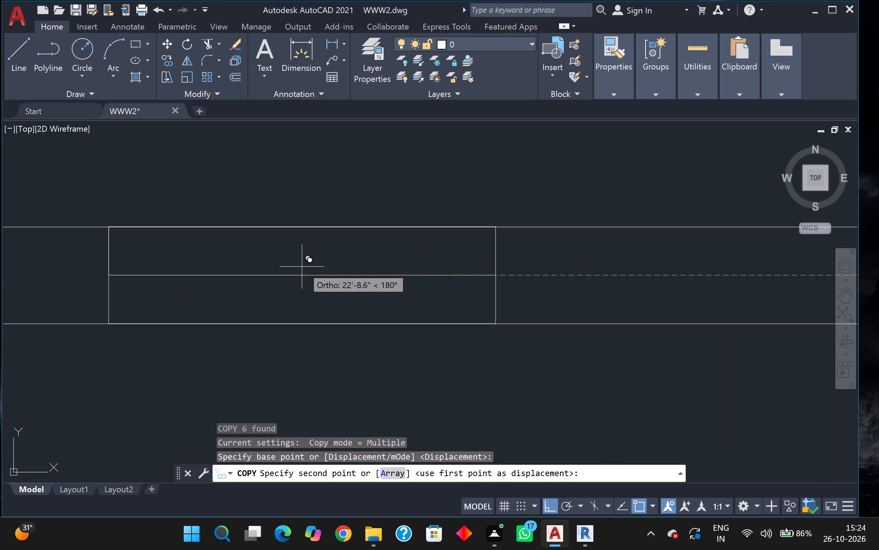
click(302, 267)
scroll(300, 267, down, 3)
key(Escape)
scroll(290, 269, down, 2)
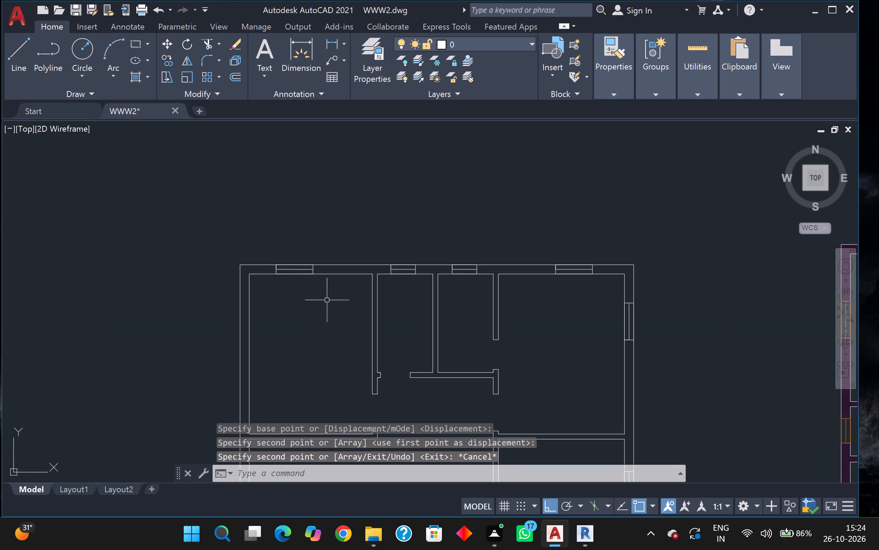
Draw a closed 3' by 9" window outline in the left outer wall beside the upper left room.
middle_drag(323, 320, 385, 227)
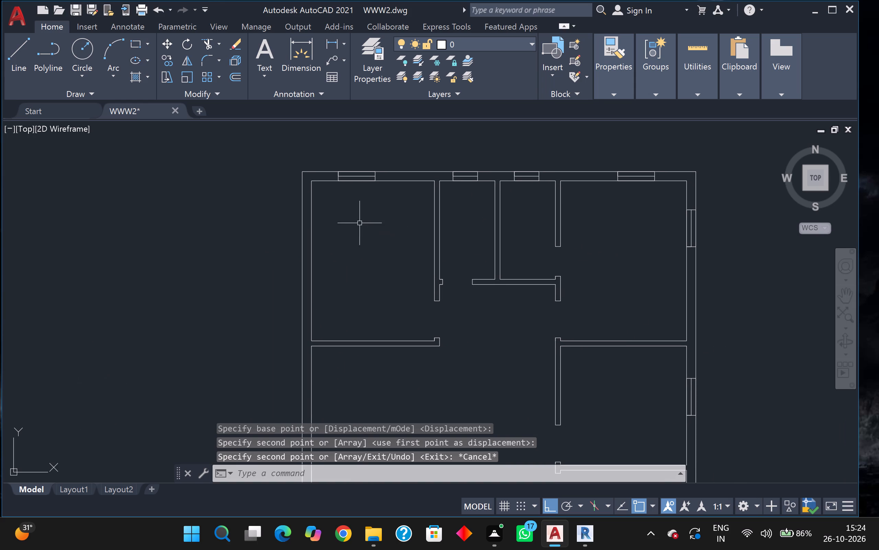
key(l)
key(Return)
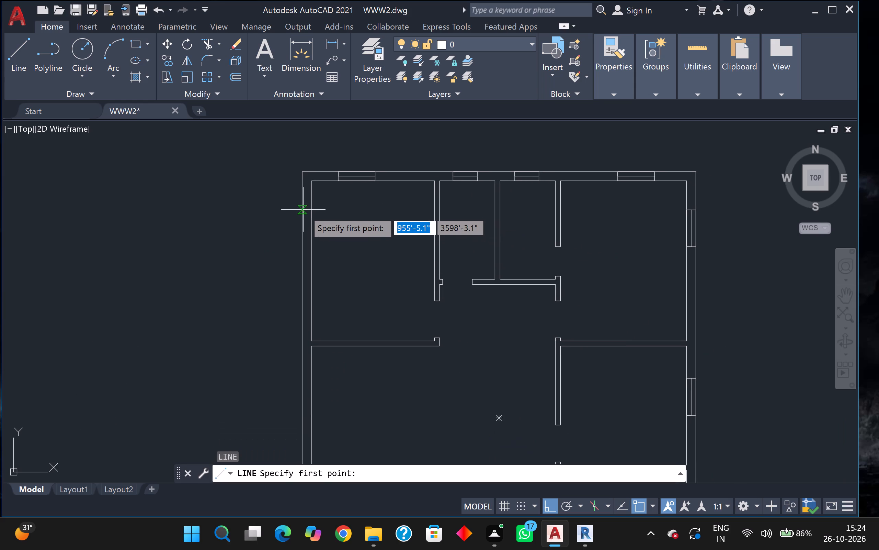
scroll(303, 210, up, 1)
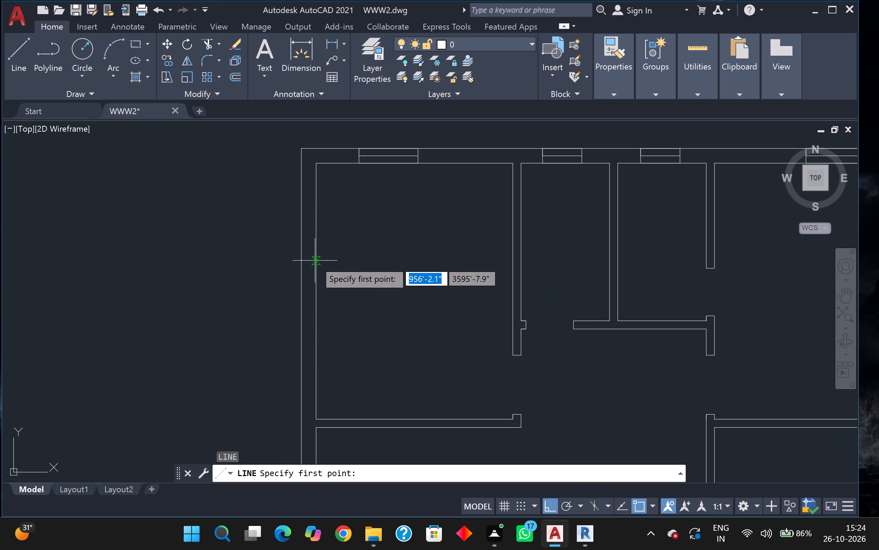
click(316, 260)
key(9)
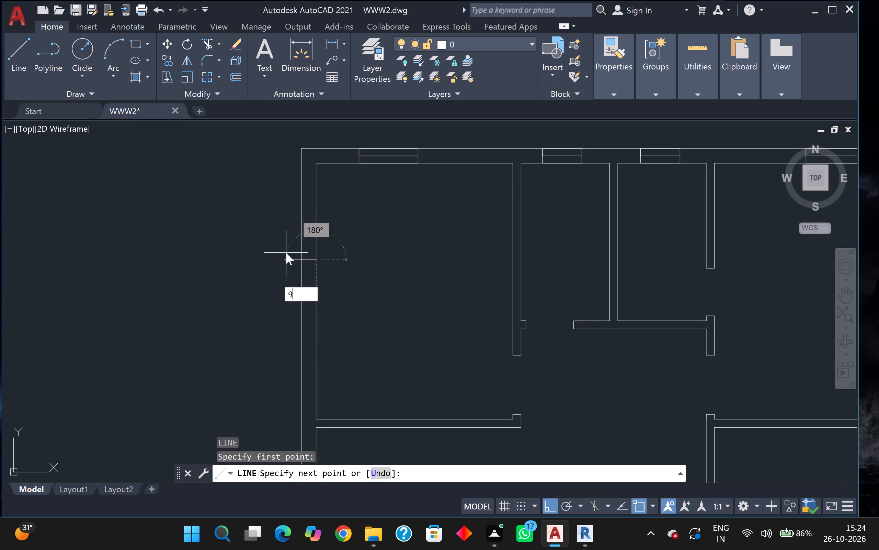
key(Return)
text(3')
key(Return)
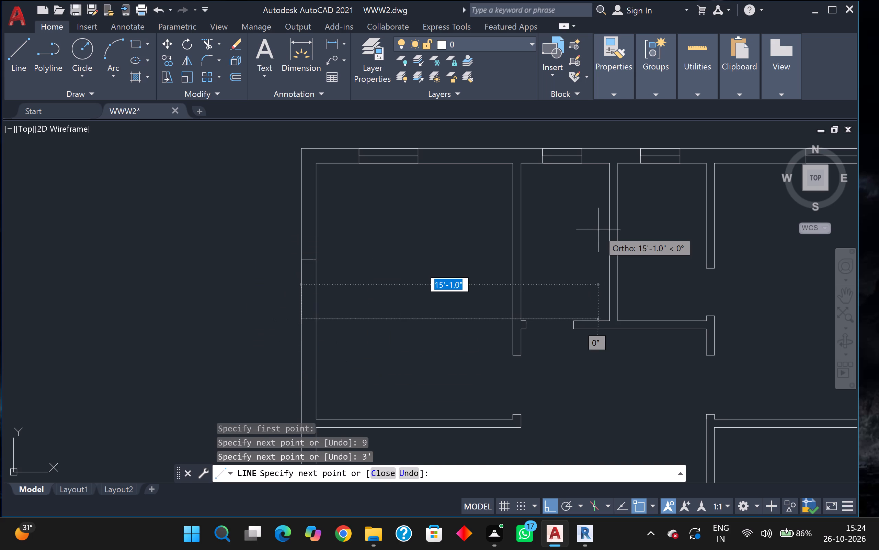
key(9)
key(Return)
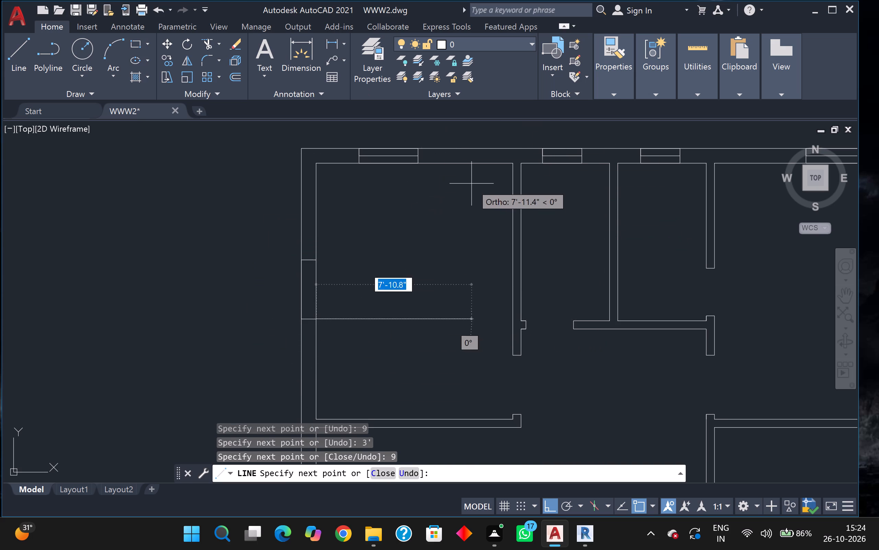
text(3')
key(Return)
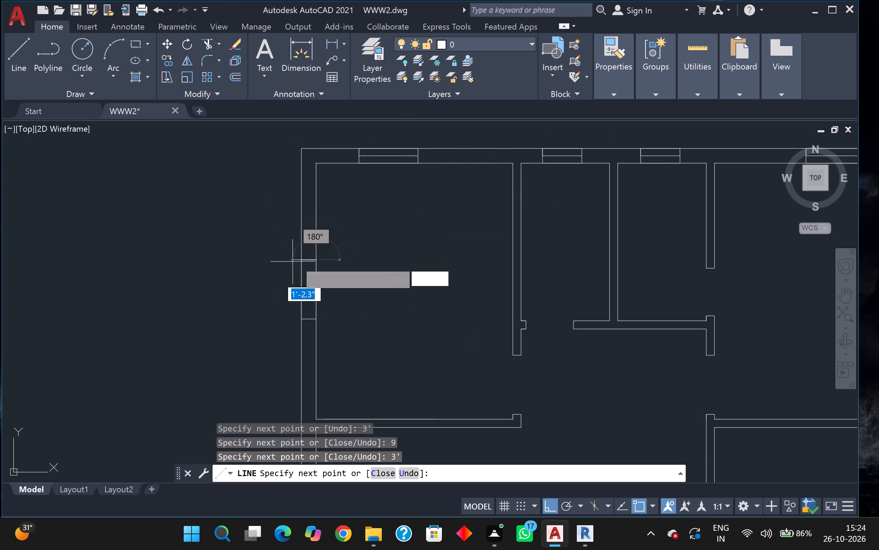
Draw the new window's vertical centre line between the midpoints of its two short edges.
click(307, 258)
click(306, 320)
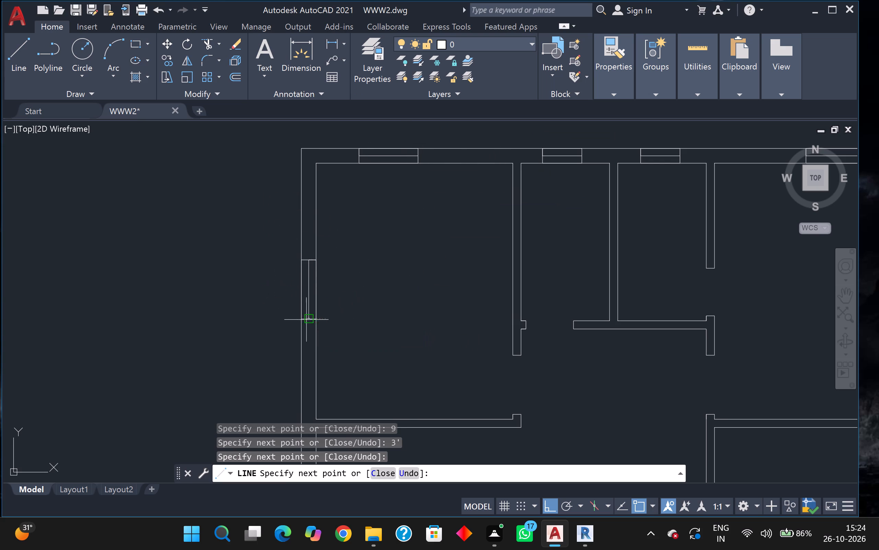
key(Escape)
Copy the left wall's 3' window about 9' straight down, to the upper part of the middle left room.
scroll(310, 316, down, 2)
scroll(339, 305, down, 1)
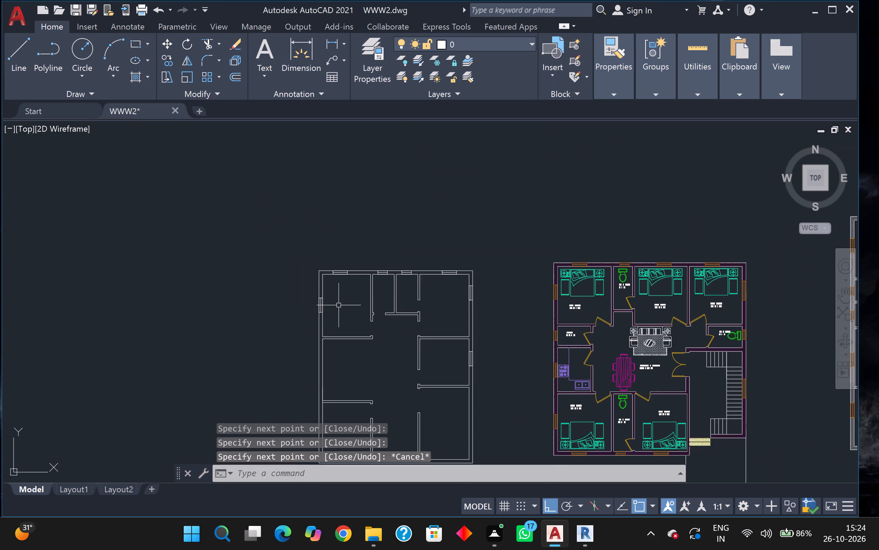
middle_drag(334, 303, 340, 218)
scroll(341, 218, up, 1)
middle_drag(341, 218, 363, 218)
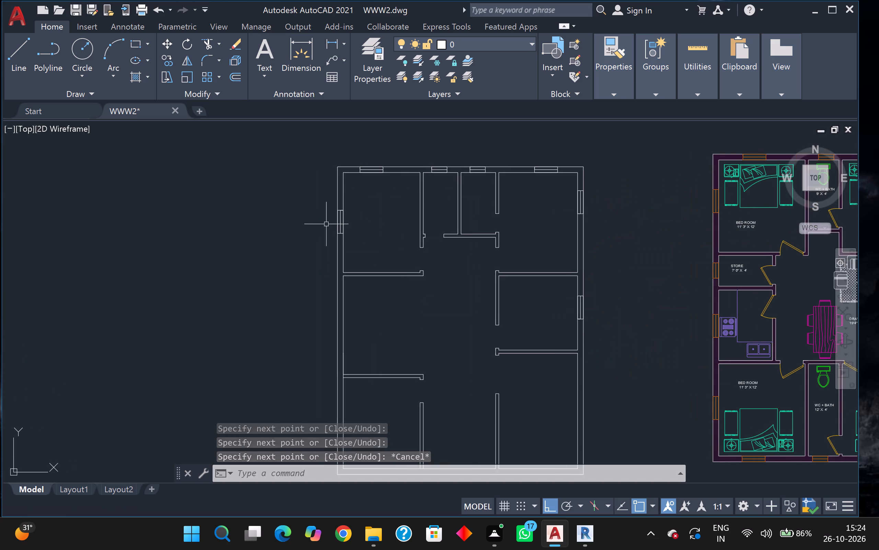
scroll(294, 217, up, 1)
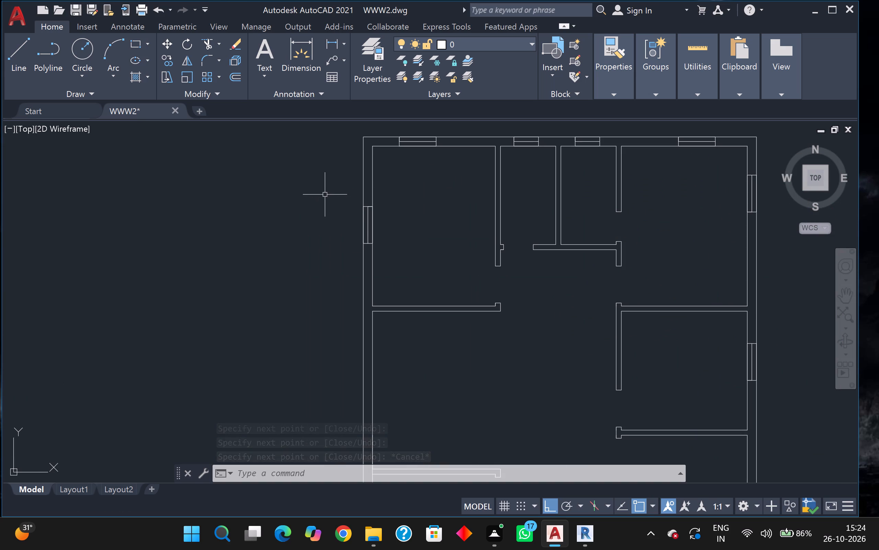
click(341, 186)
click(397, 250)
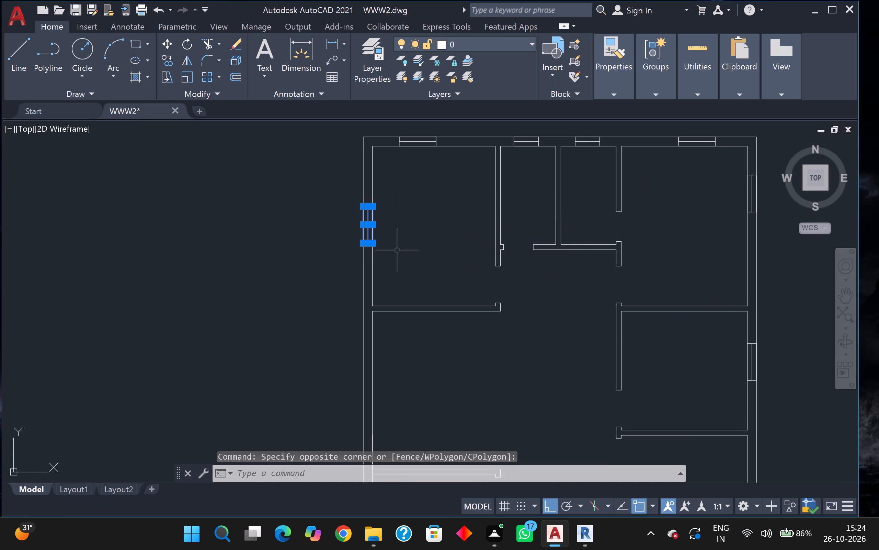
key(c)
key(o)
key(Return)
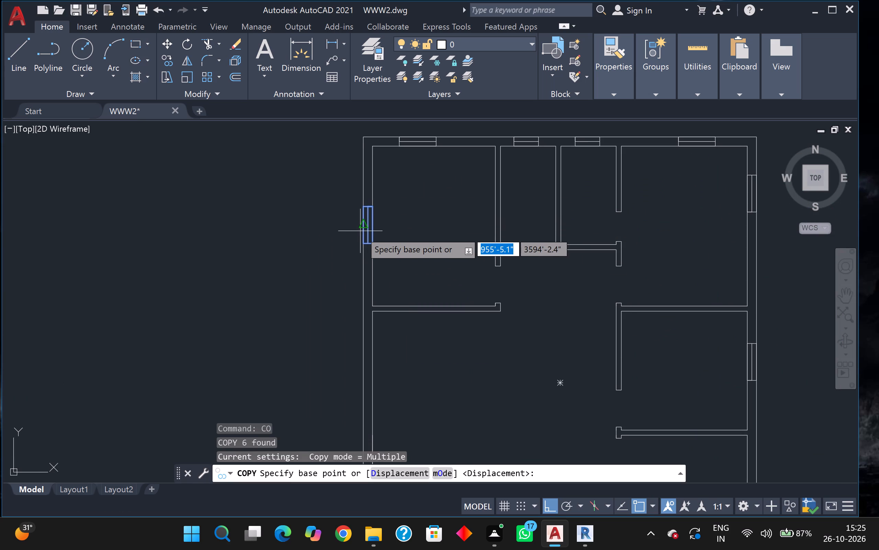
click(364, 227)
middle_drag(361, 259, 369, 229)
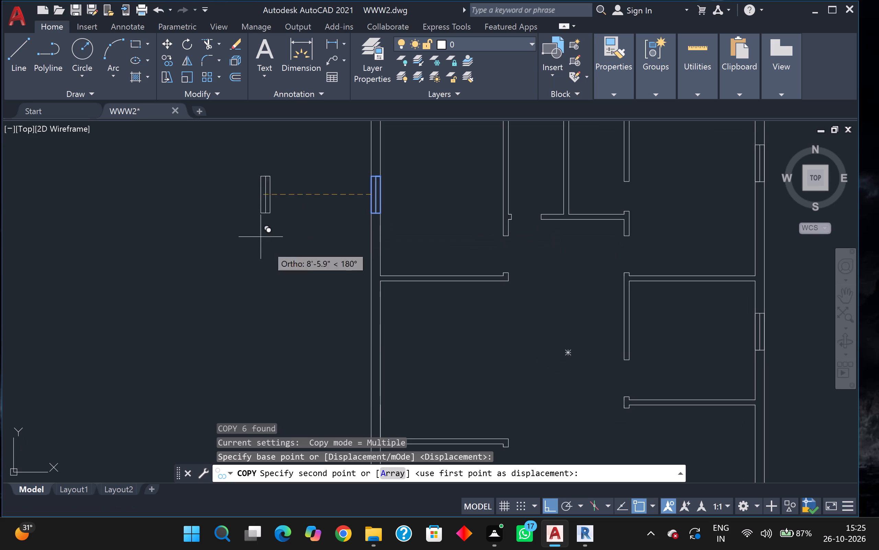
scroll(359, 311, up, 1)
scroll(406, 310, up, 2)
middle_drag(403, 323, 407, 311)
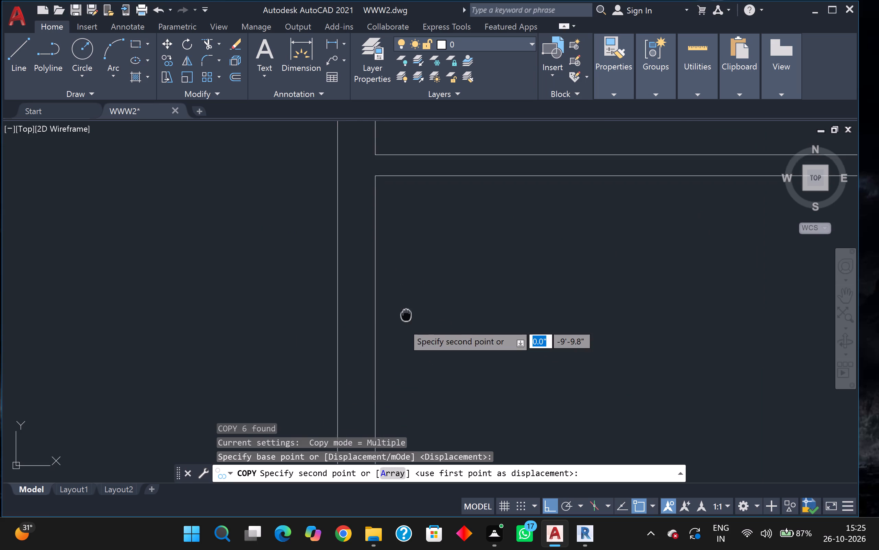
middle_drag(407, 311, 434, 222)
middle_drag(434, 222, 433, 318)
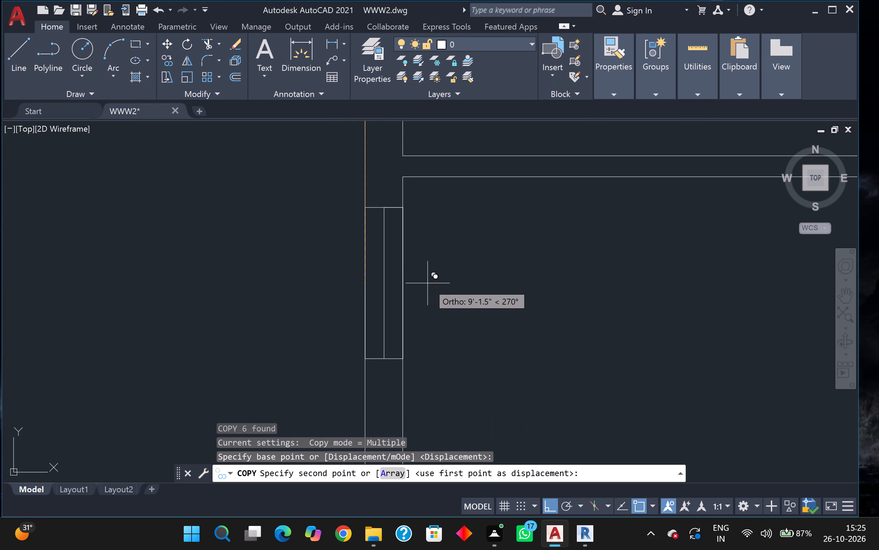
click(426, 283)
Place a second copy of the window about 17' below the original, in the lower part of the middle left room's outer wall.
middle_drag(429, 282, 448, 184)
scroll(448, 256, down, 2)
scroll(467, 299, down, 1)
middle_drag(468, 299, 470, 207)
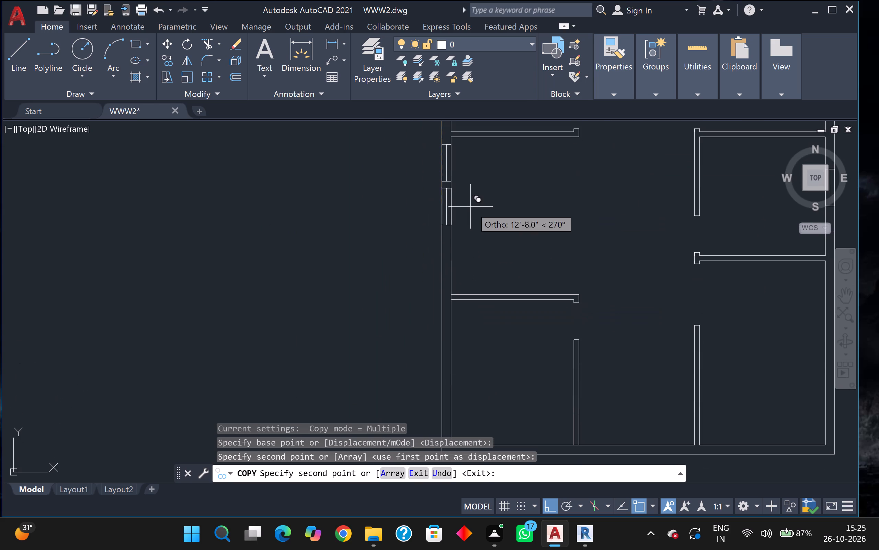
scroll(459, 250, up, 2)
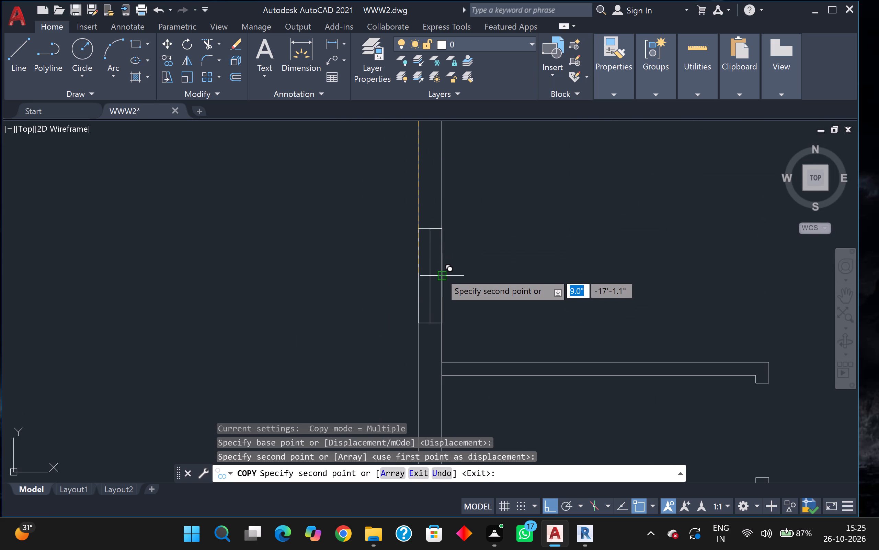
scroll(426, 269, up, 1)
click(426, 269)
Place a third copy of the window about 24' below the original, in the lower left room's left outer wall.
scroll(426, 270, down, 2)
middle_drag(461, 303, 469, 193)
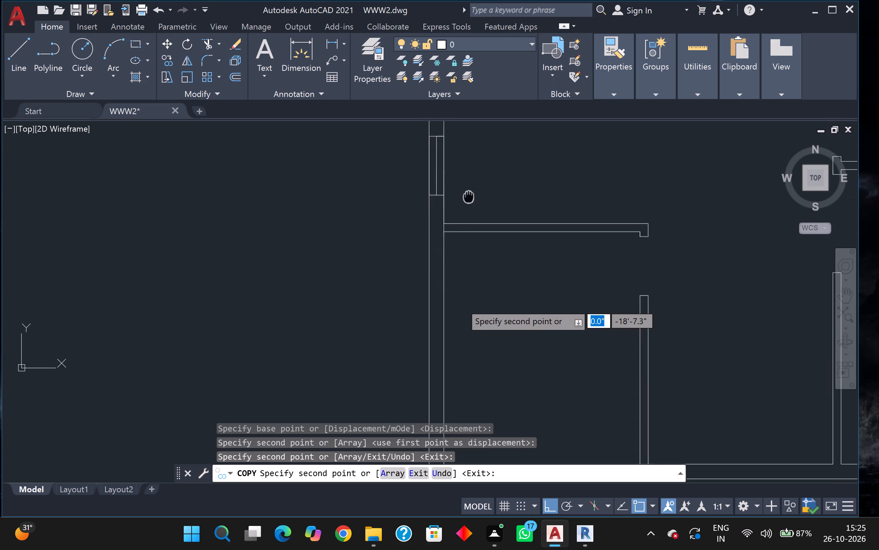
middle_drag(469, 193, 472, 153)
scroll(462, 257, up, 2)
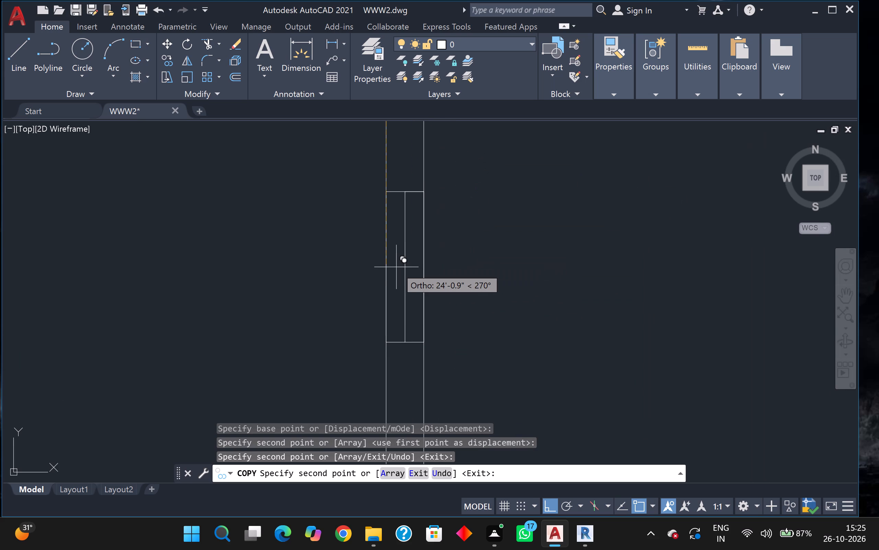
click(397, 267)
scroll(399, 266, down, 2)
middle_drag(399, 266, 402, 182)
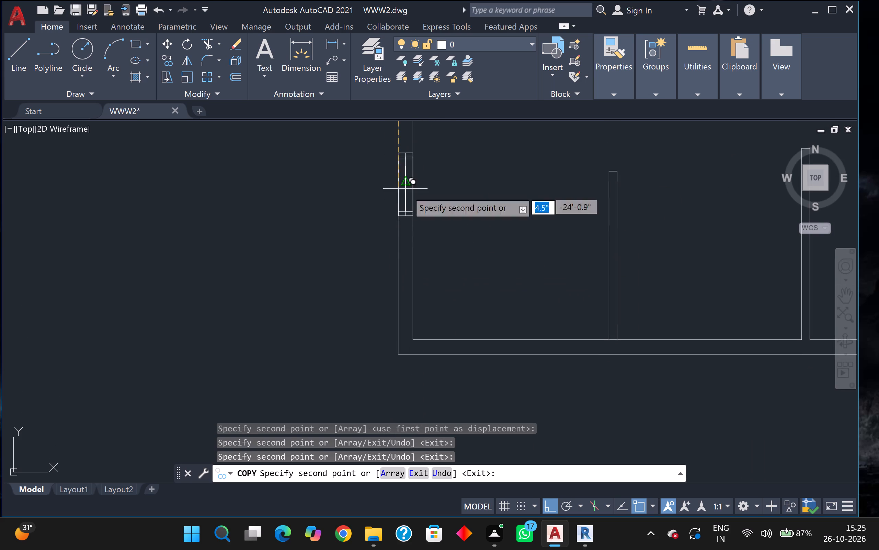
key(Escape)
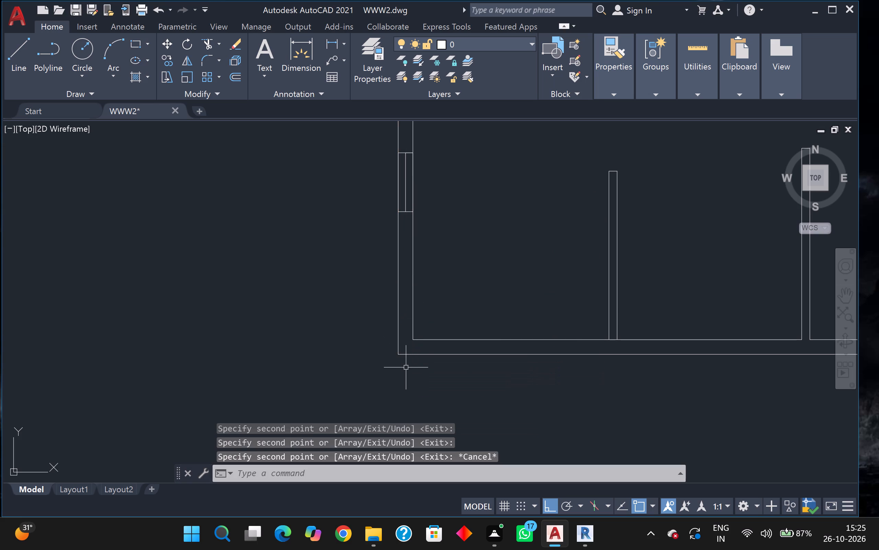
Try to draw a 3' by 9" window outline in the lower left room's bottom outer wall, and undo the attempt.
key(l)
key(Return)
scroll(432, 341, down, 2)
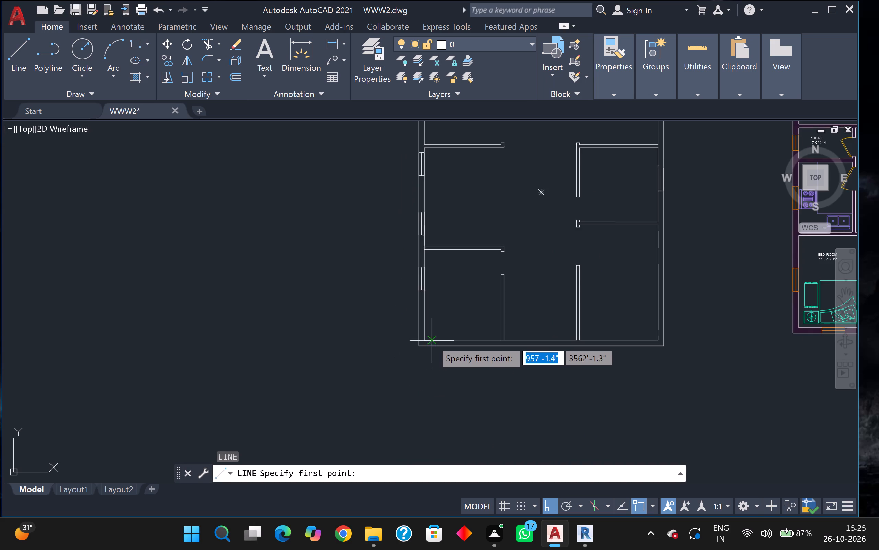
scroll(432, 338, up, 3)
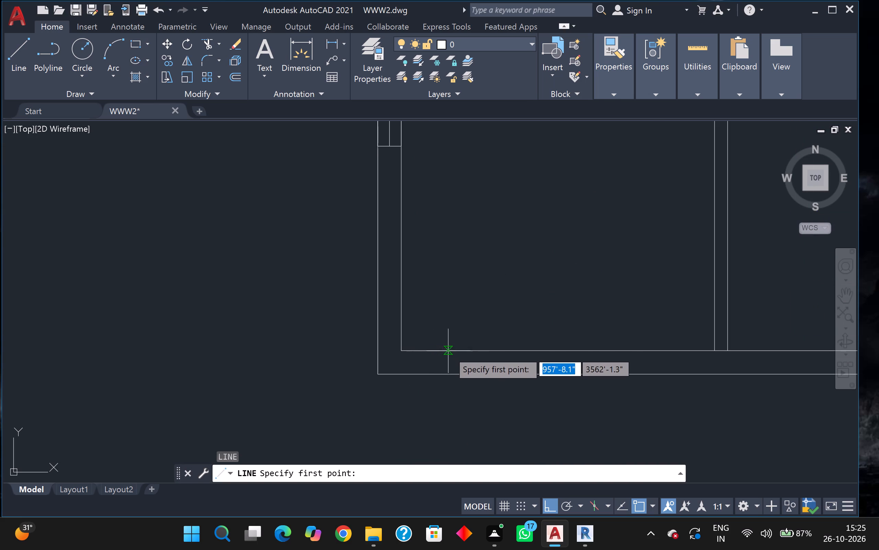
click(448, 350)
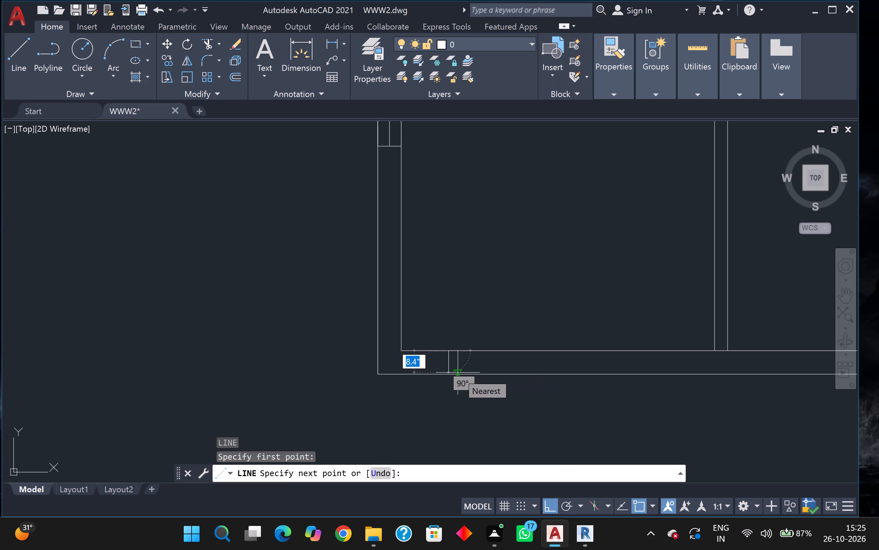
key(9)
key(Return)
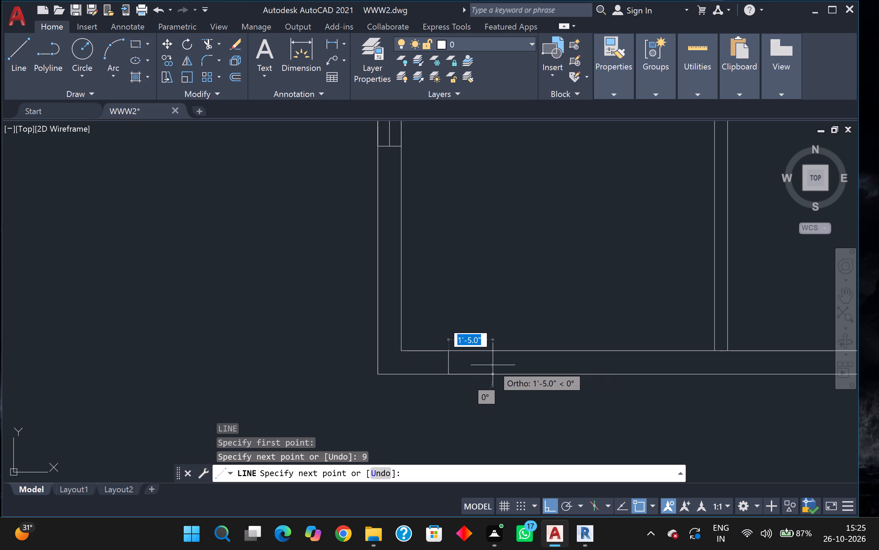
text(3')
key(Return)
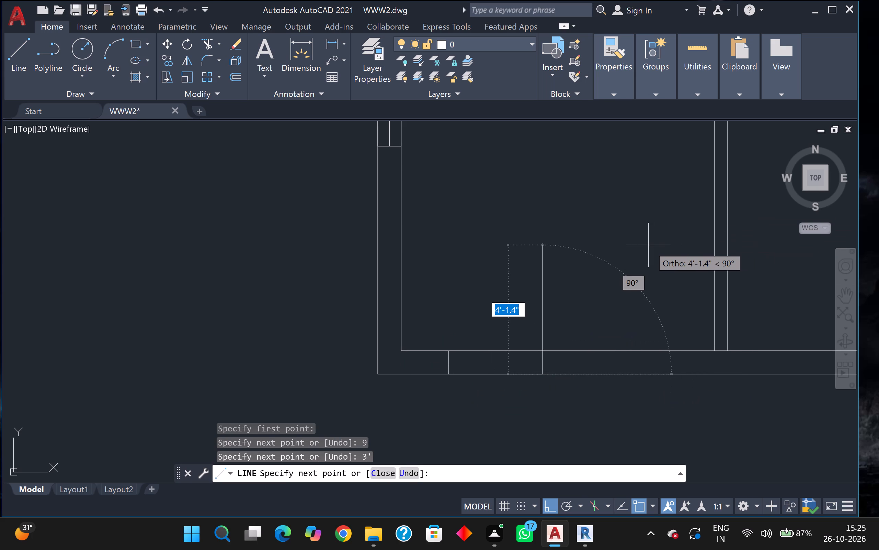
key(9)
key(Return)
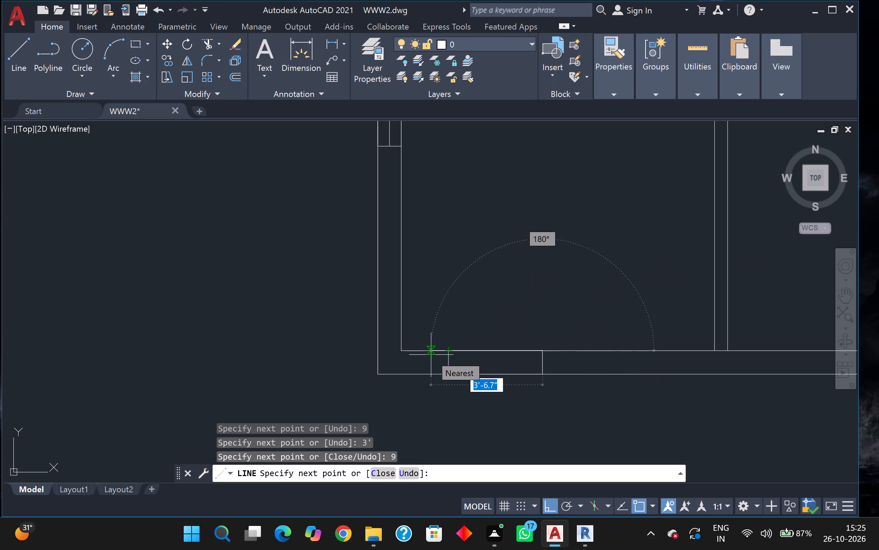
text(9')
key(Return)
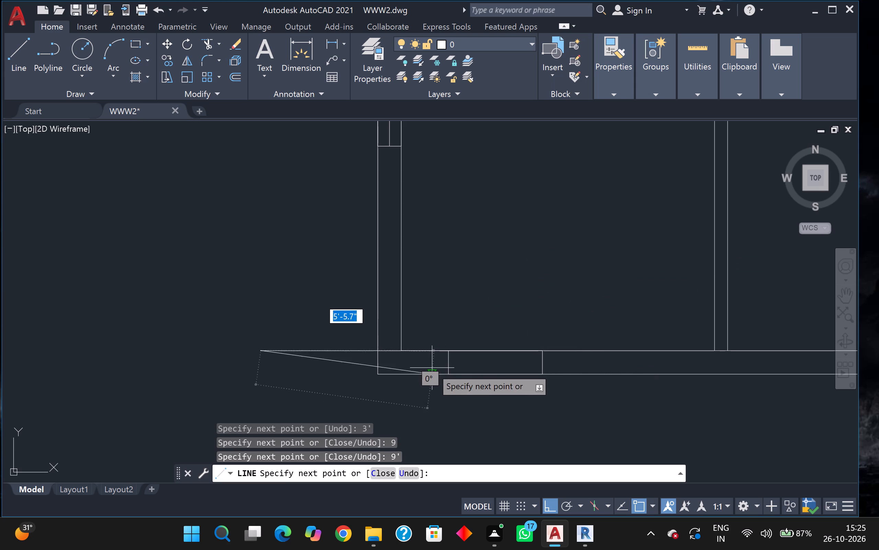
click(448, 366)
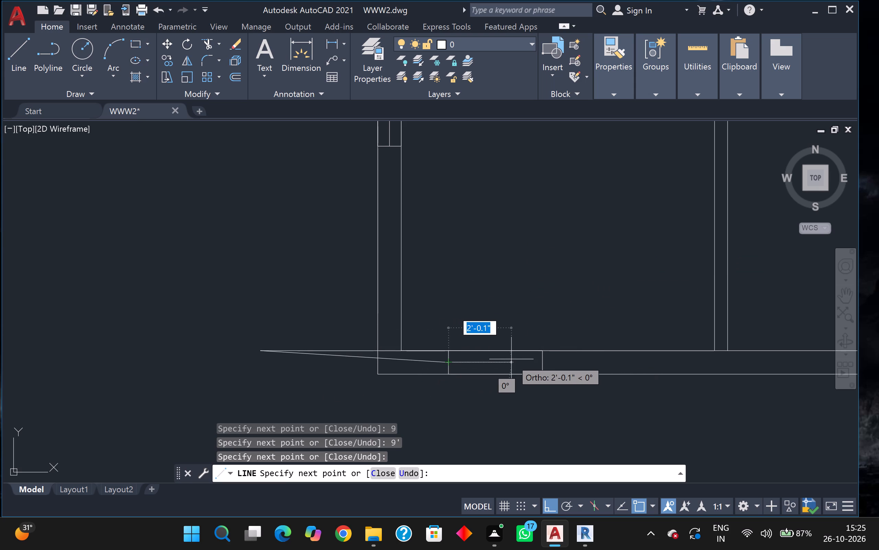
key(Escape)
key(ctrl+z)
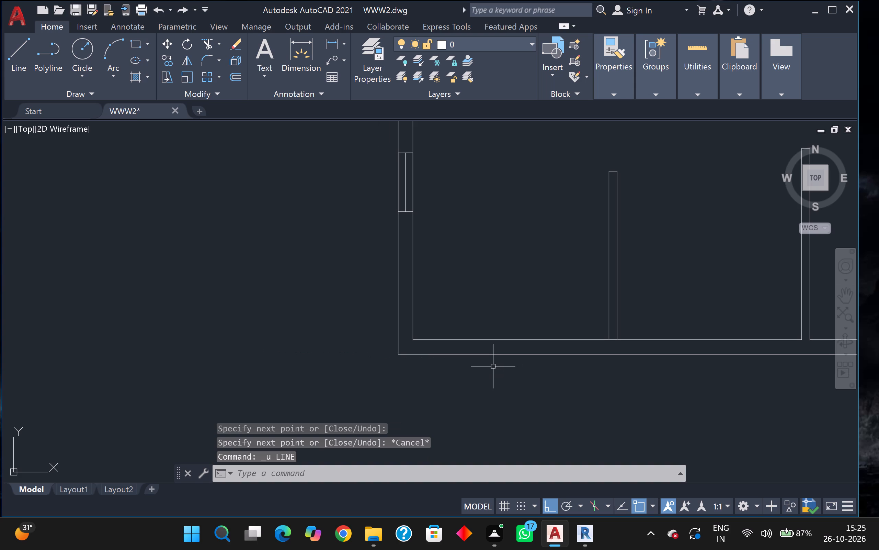
Draw a 3' long window across the bottom outer wall of the lower left room, with a horizontal centre line between its short edges.
key(l)
key(Return)
scroll(481, 343, up, 2)
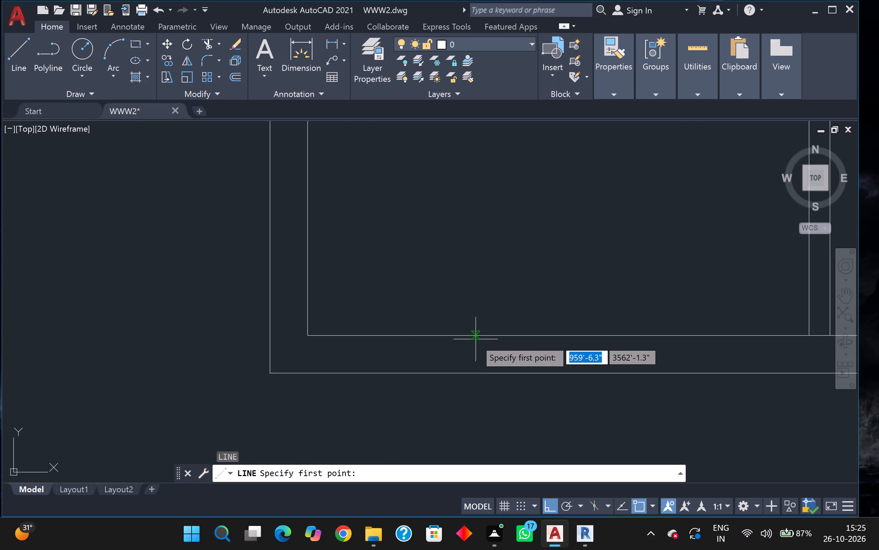
click(471, 334)
click(470, 369)
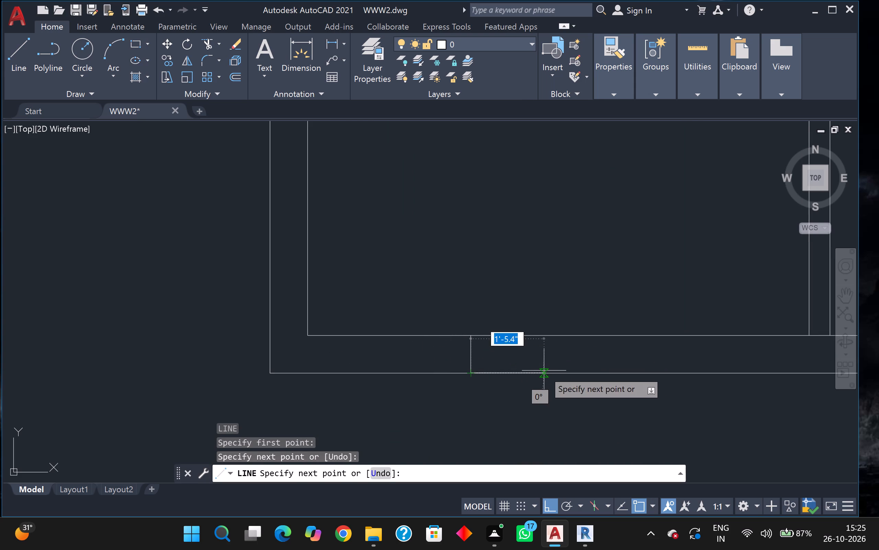
text(3')
key(Return)
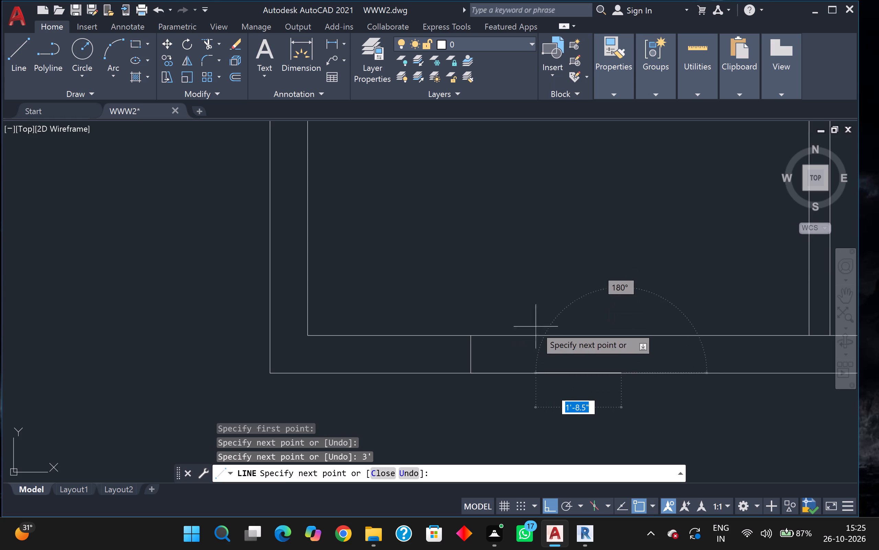
click(621, 337)
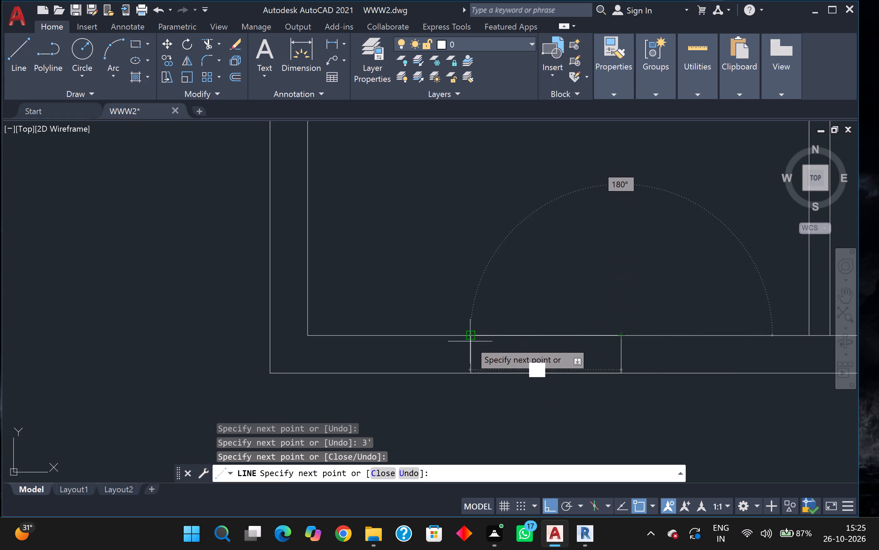
click(470, 341)
click(470, 351)
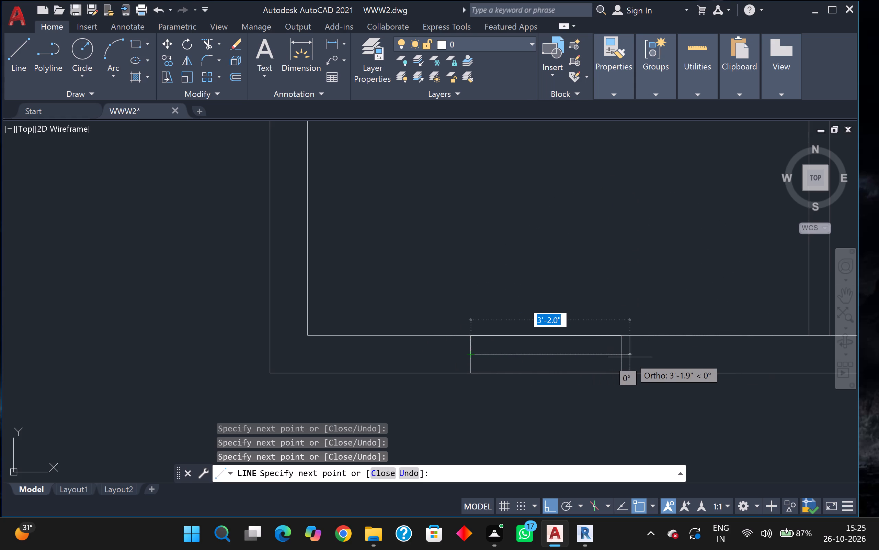
click(624, 357)
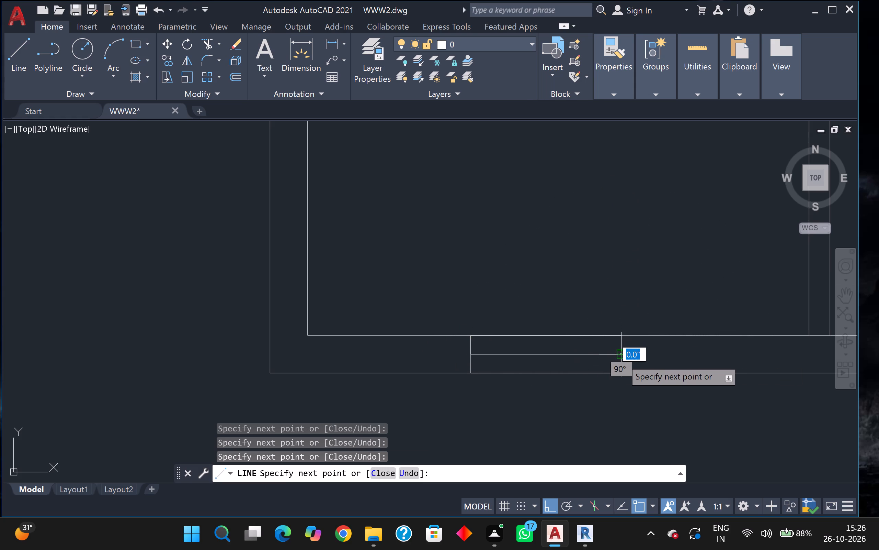
key(Escape)
Copy the lower left room's bottom-wall window about 10' straight along the wall, into the lower middle room.
scroll(621, 358, down, 1)
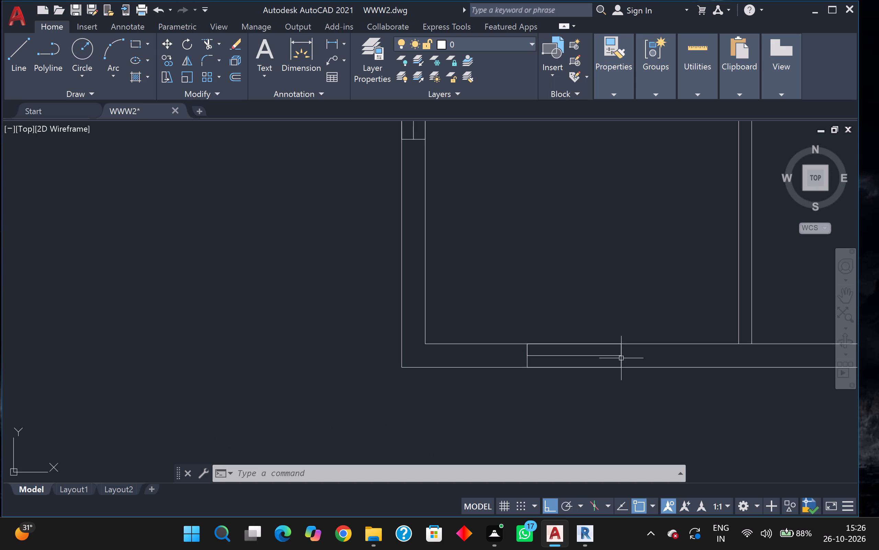
scroll(641, 396, down, 2)
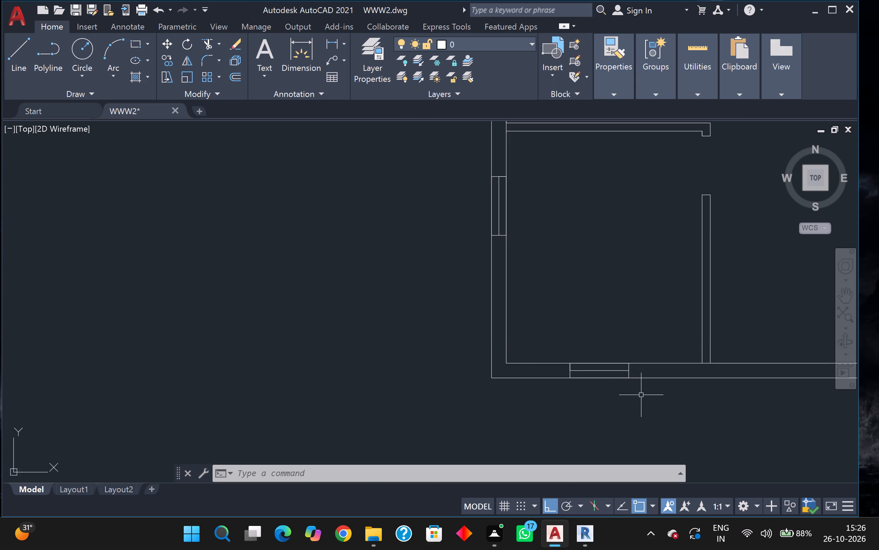
scroll(640, 392, down, 2)
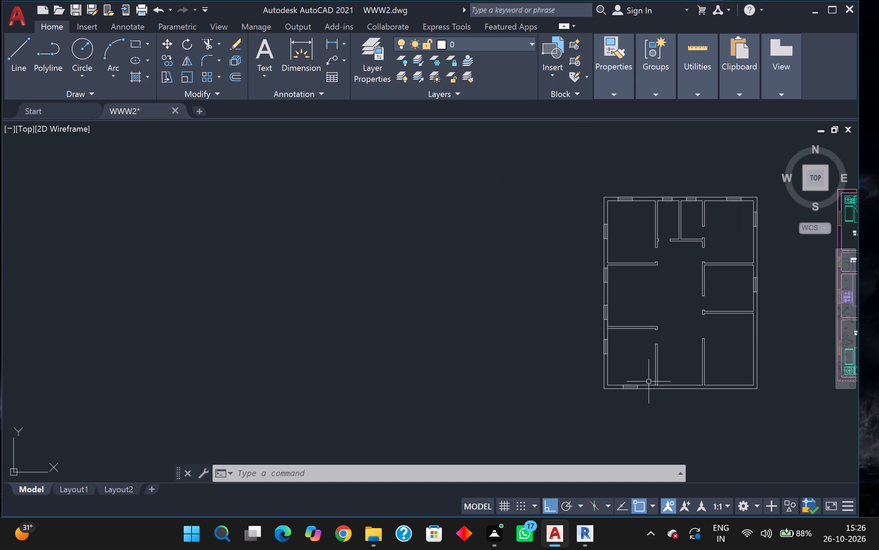
scroll(657, 373, up, 3)
scroll(654, 373, down, 1)
middle_drag(651, 374, 523, 351)
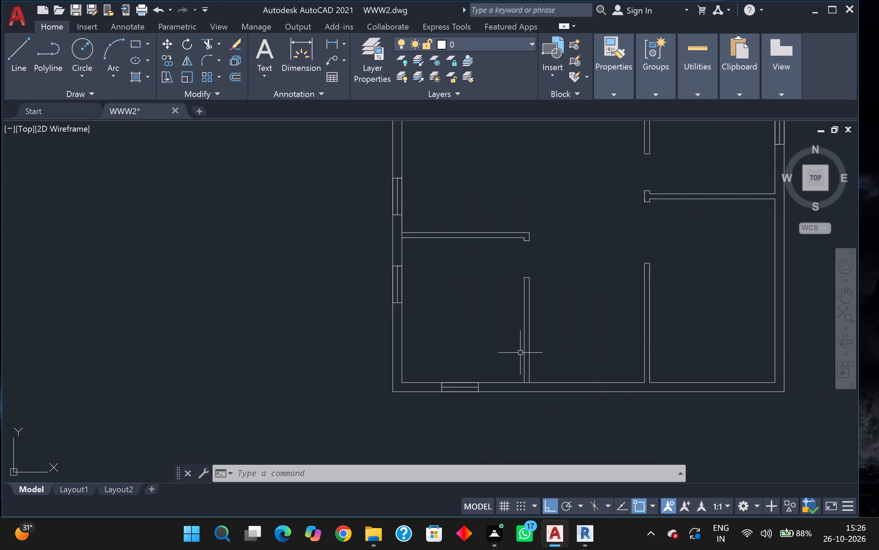
middle_drag(520, 353, 486, 331)
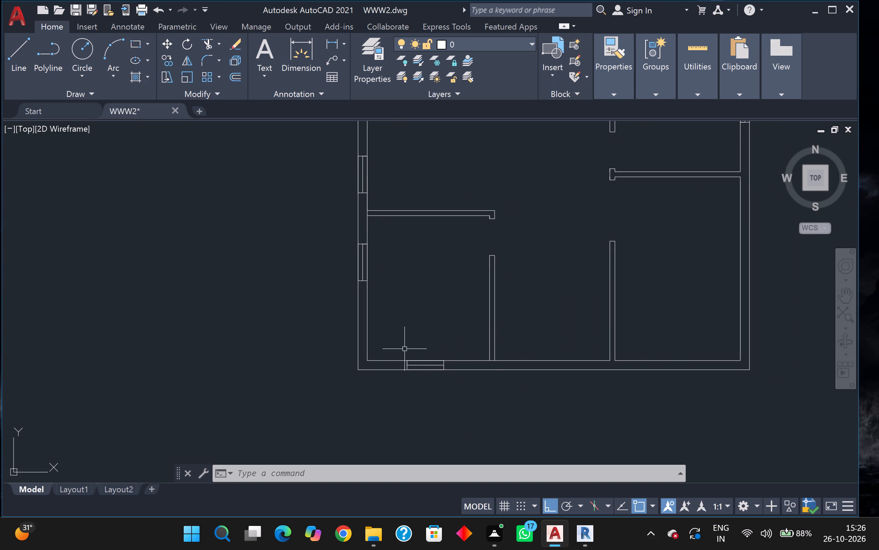
click(399, 345)
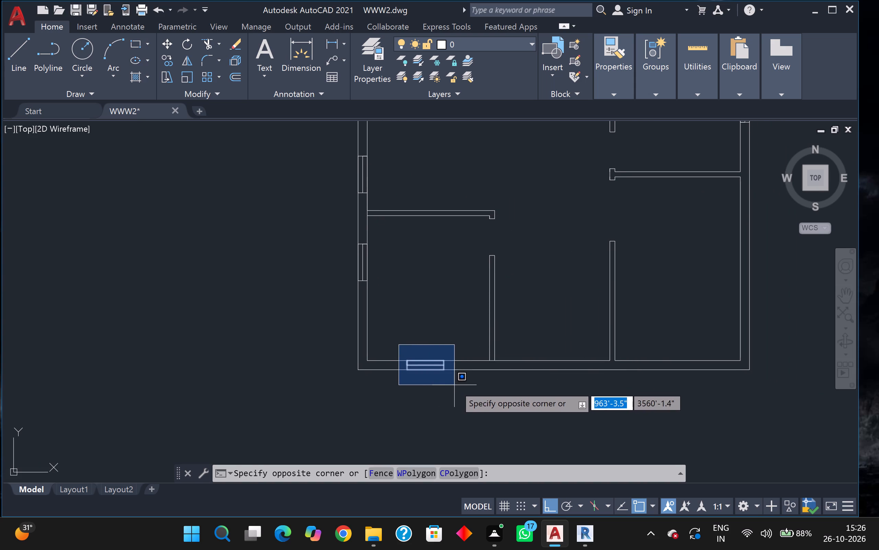
click(455, 385)
text(co)
key(Return)
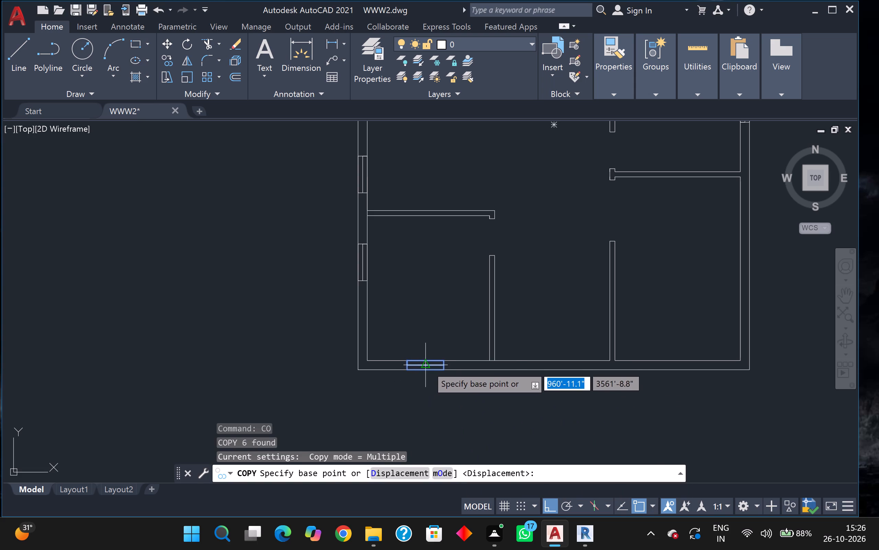
click(427, 365)
scroll(543, 352, up, 3)
scroll(561, 404, up, 2)
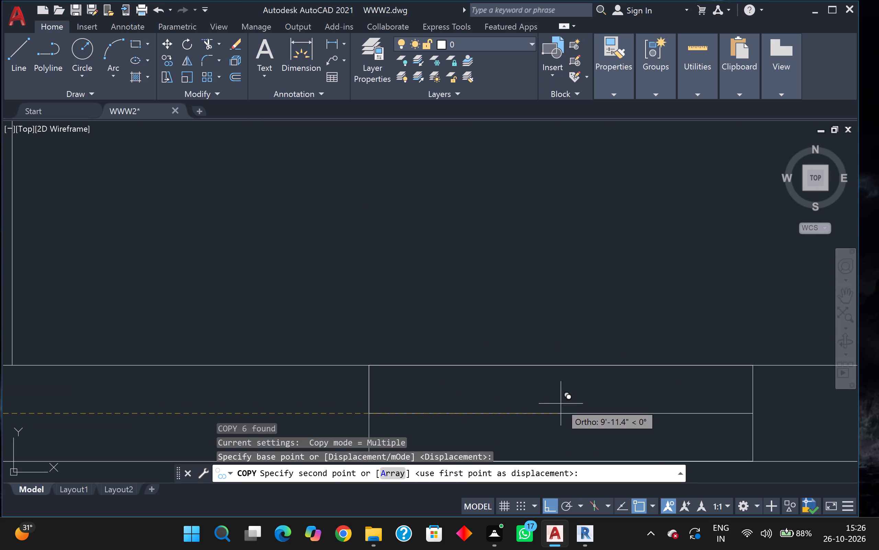
click(575, 406)
scroll(574, 406, down, 3)
middle_drag(574, 404, 463, 407)
scroll(454, 401, down, 3)
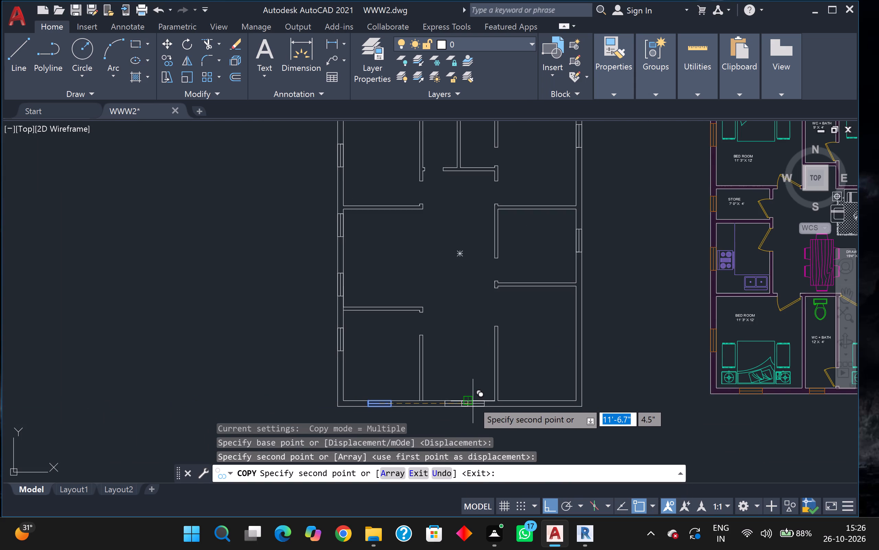
scroll(508, 401, up, 2)
scroll(508, 401, down, 2)
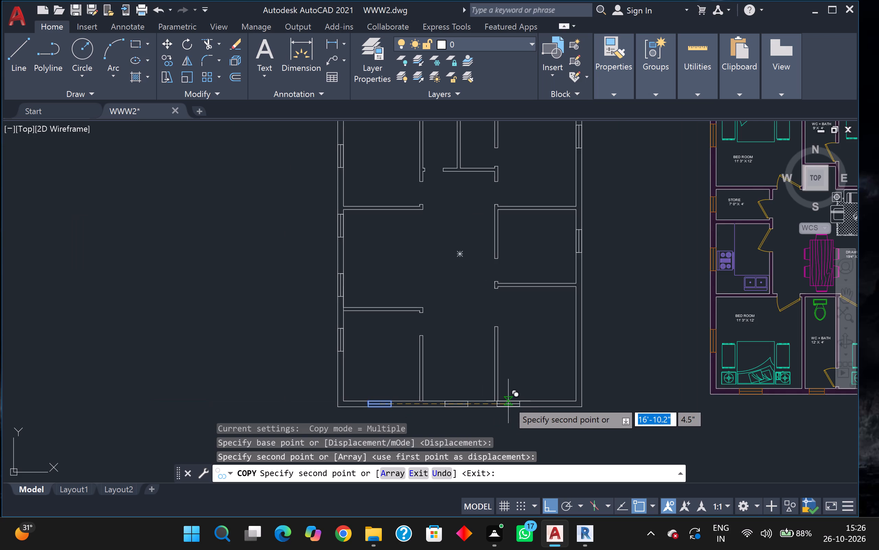
key(Escape)
Trim the lines of the partition wall between the lower middle and lower right rooms.
scroll(508, 401, up, 2)
scroll(440, 355, down, 1)
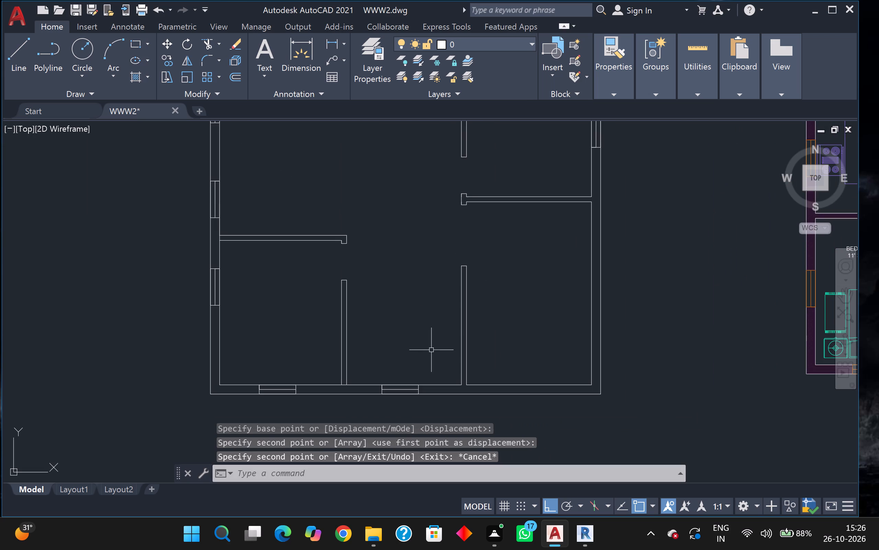
scroll(431, 350, down, 1)
click(211, 39)
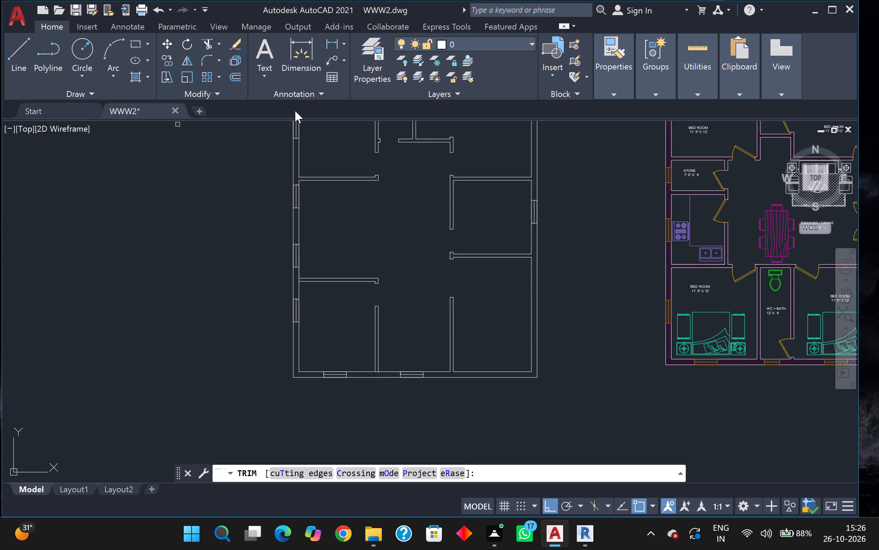
shift+click(454, 353)
shift+click(447, 355)
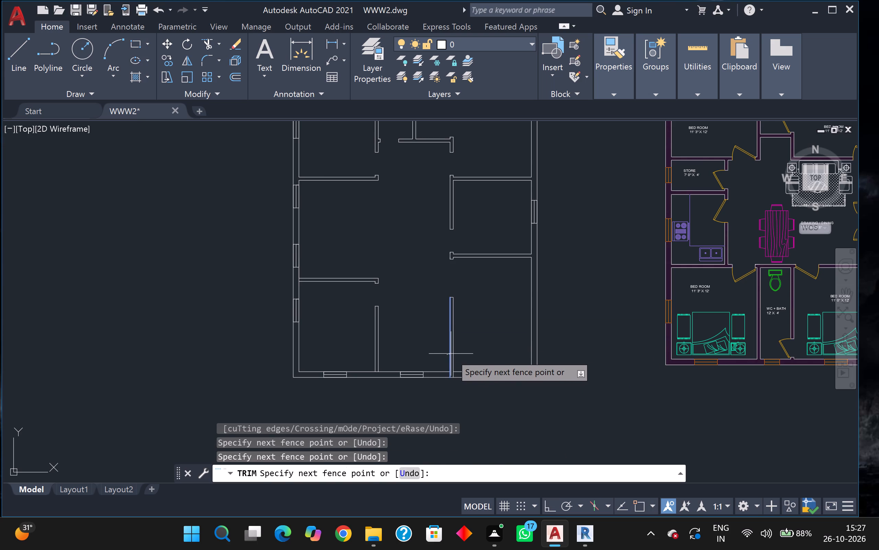
shift+click(451, 354)
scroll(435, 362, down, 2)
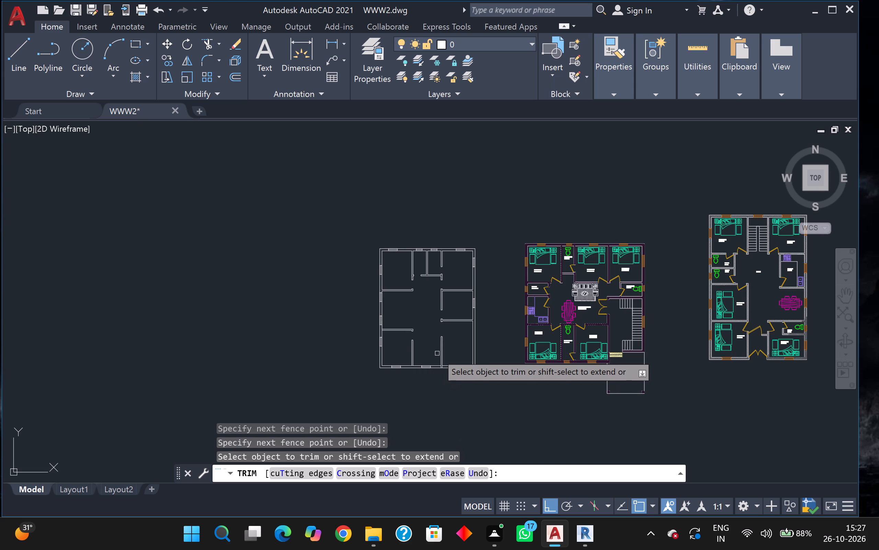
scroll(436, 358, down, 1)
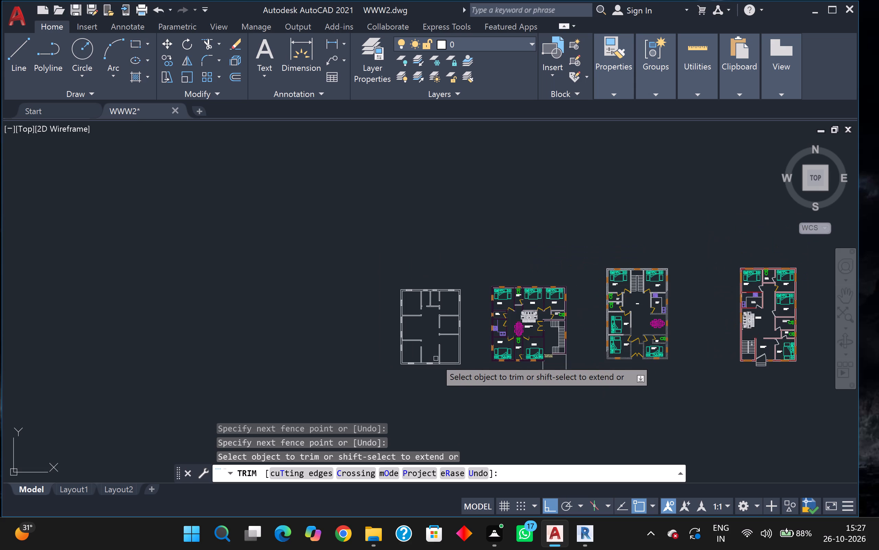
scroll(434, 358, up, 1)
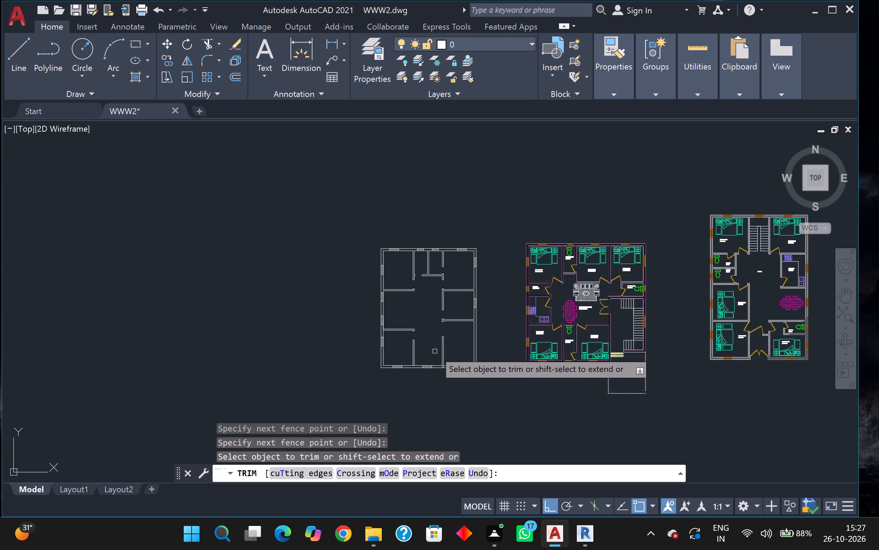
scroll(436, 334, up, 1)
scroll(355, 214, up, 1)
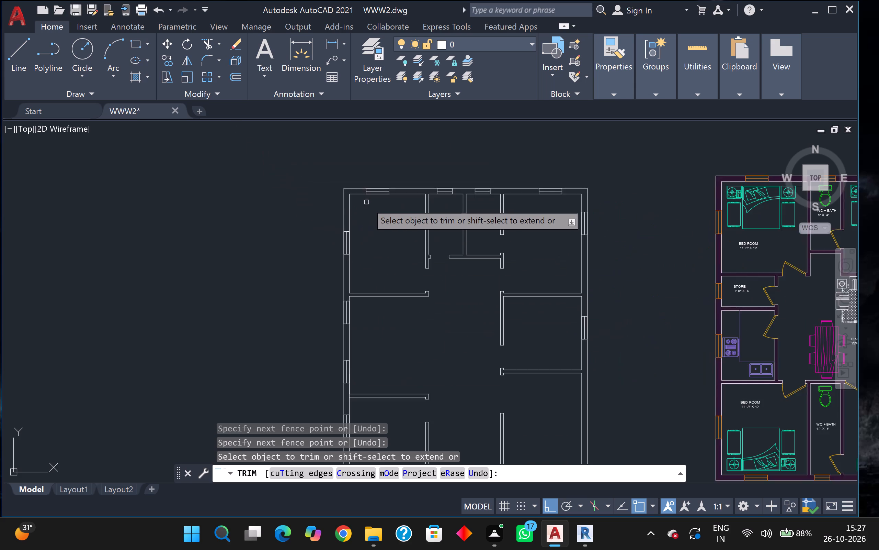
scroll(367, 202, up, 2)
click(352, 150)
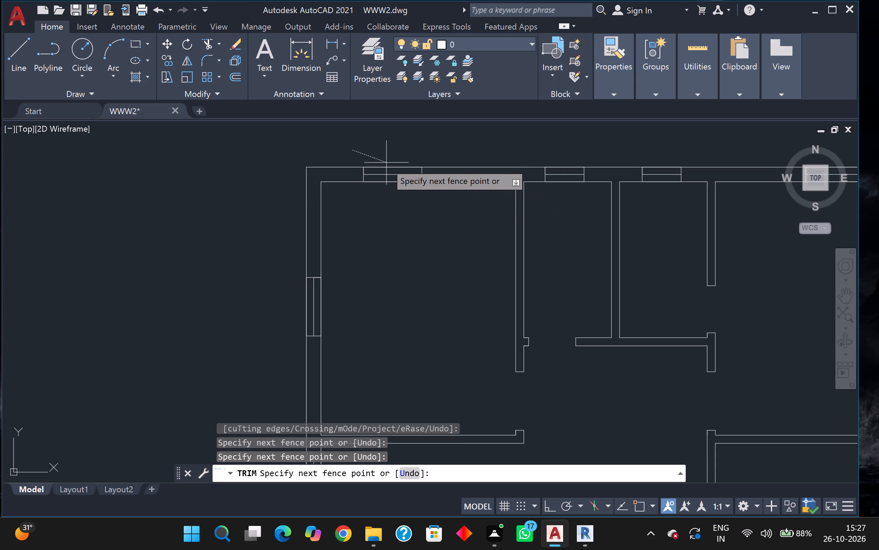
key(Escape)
Move all window symbols on the new plan's outer walls to the window layer, leaving the wall lines out of the selection.
click(363, 149)
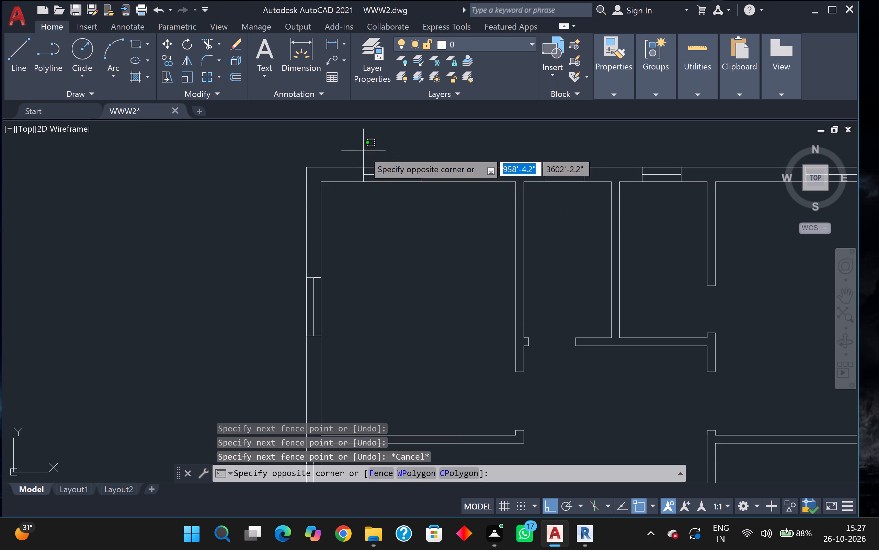
click(417, 203)
click(352, 148)
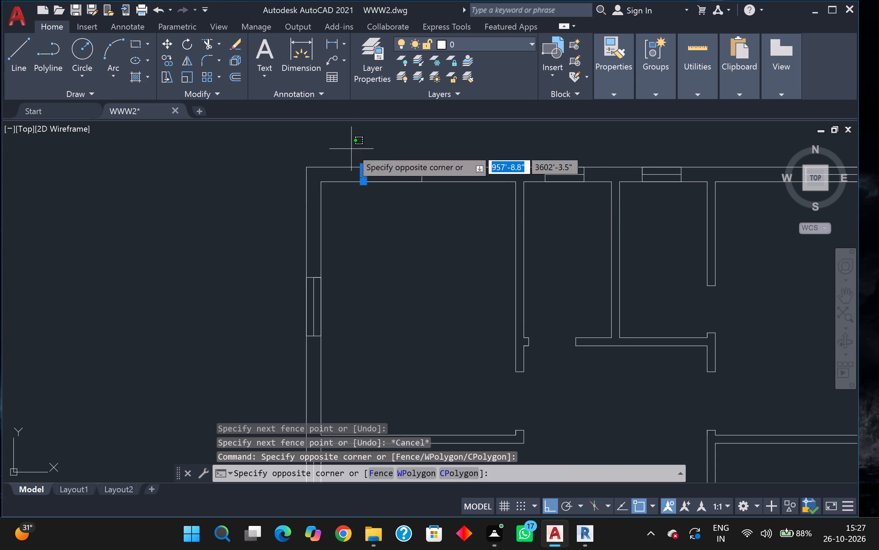
middle_drag(605, 216, 353, 301)
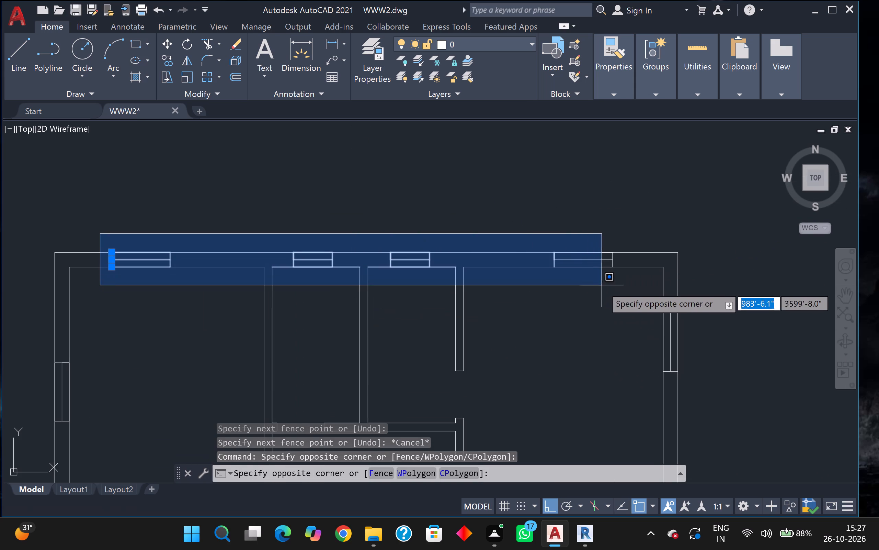
drag(640, 302, 630, 304)
middle_drag(609, 298, 548, 244)
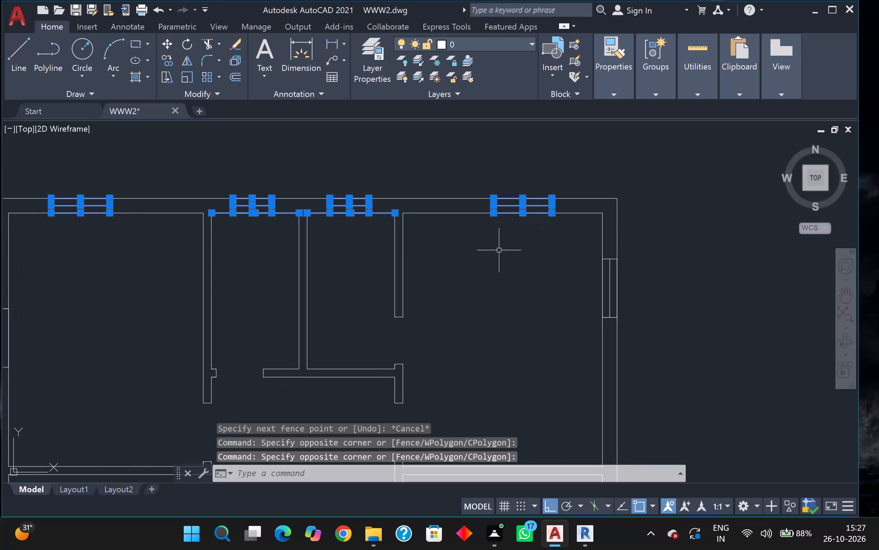
shift+click(319, 212)
shift+click(293, 214)
scroll(446, 261, down, 1)
middle_drag(448, 262, 434, 257)
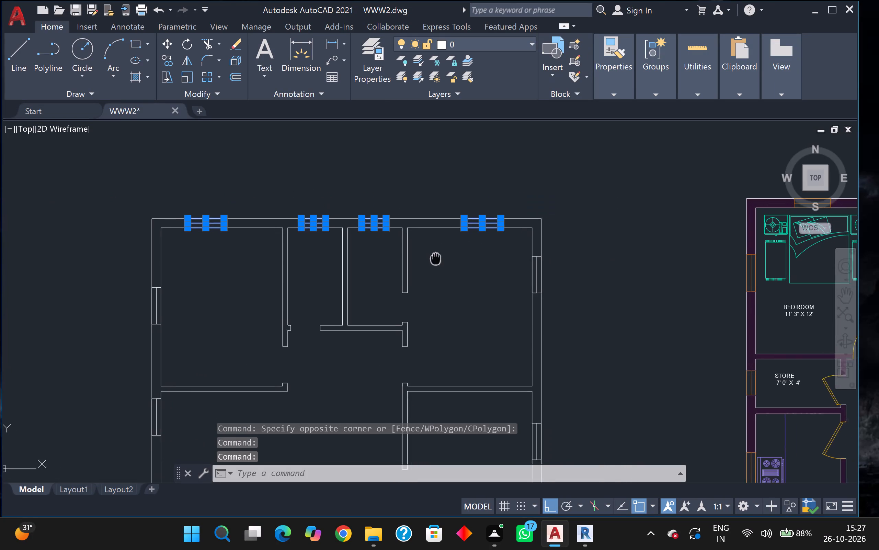
middle_drag(434, 257, 340, 136)
middle_drag(395, 156, 347, 200)
click(377, 165)
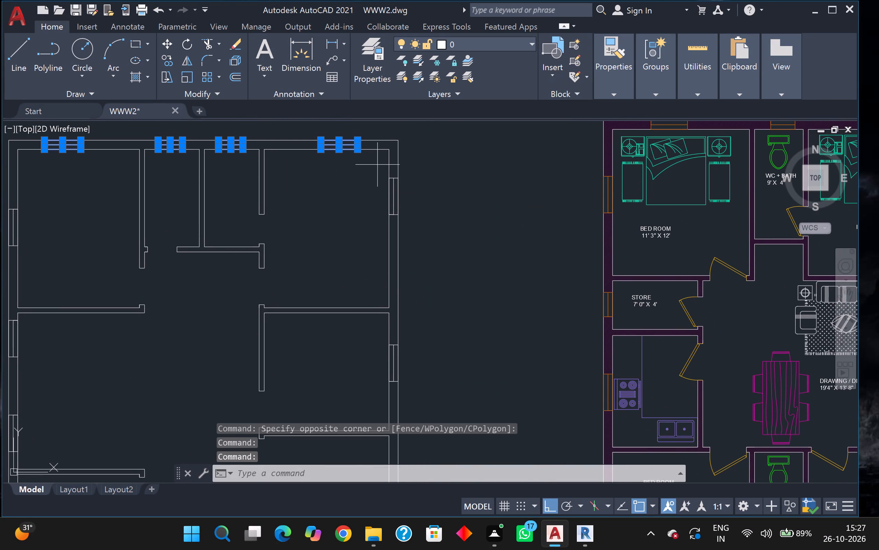
scroll(464, 273, down, 1)
middle_drag(464, 274, 432, 215)
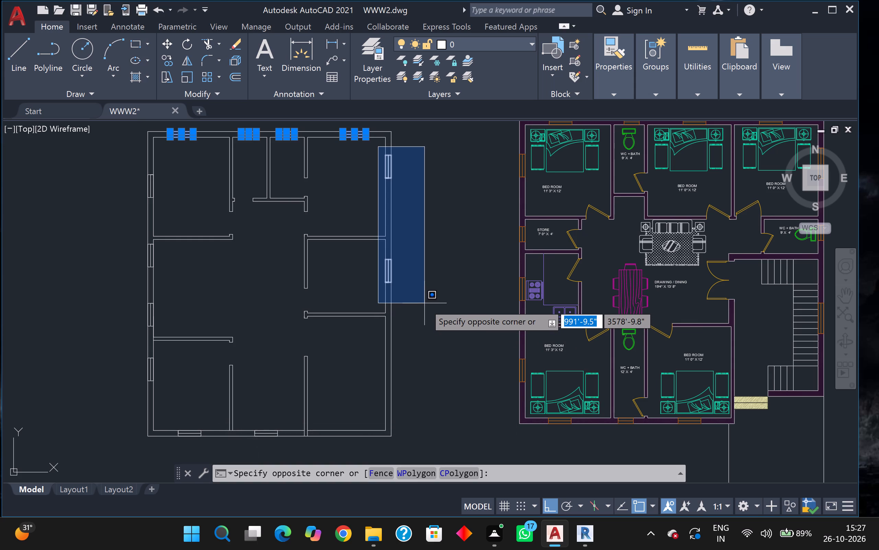
click(424, 303)
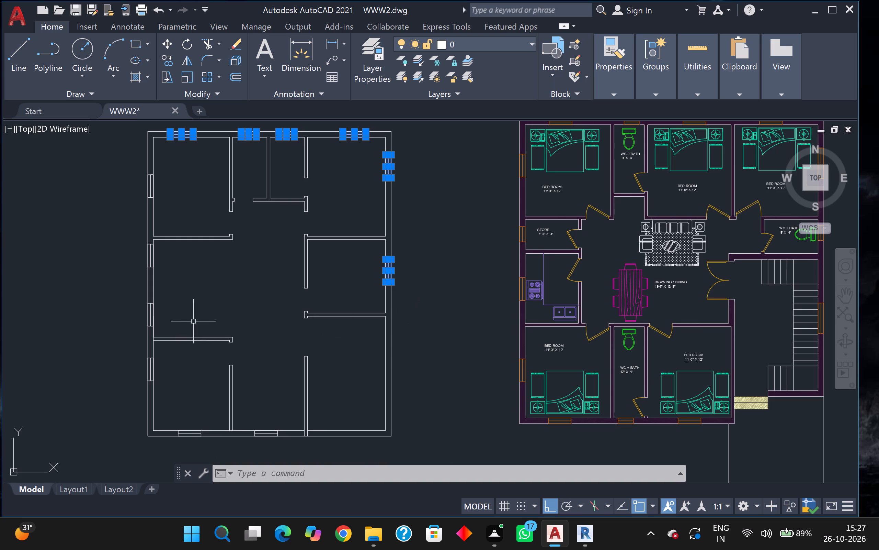
middle_drag(201, 318, 427, 379)
drag(343, 208, 356, 213)
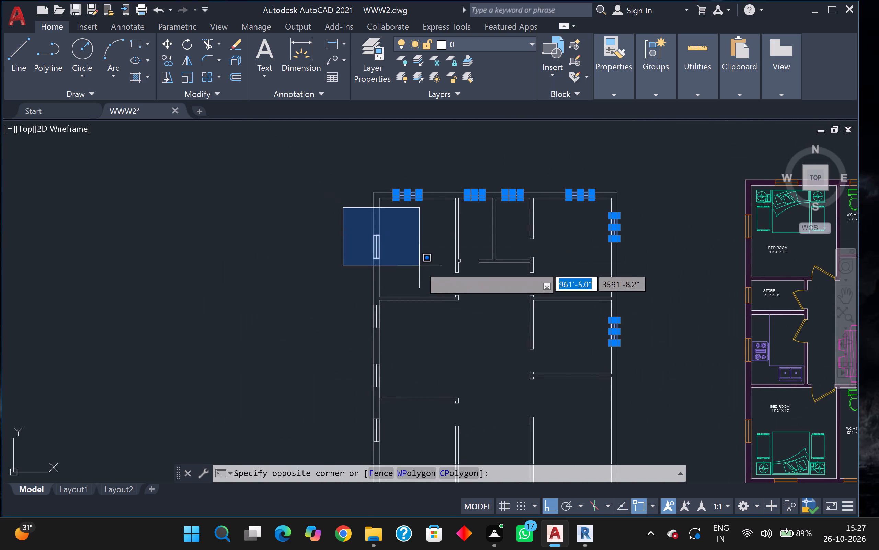
middle_drag(421, 318, 405, 223)
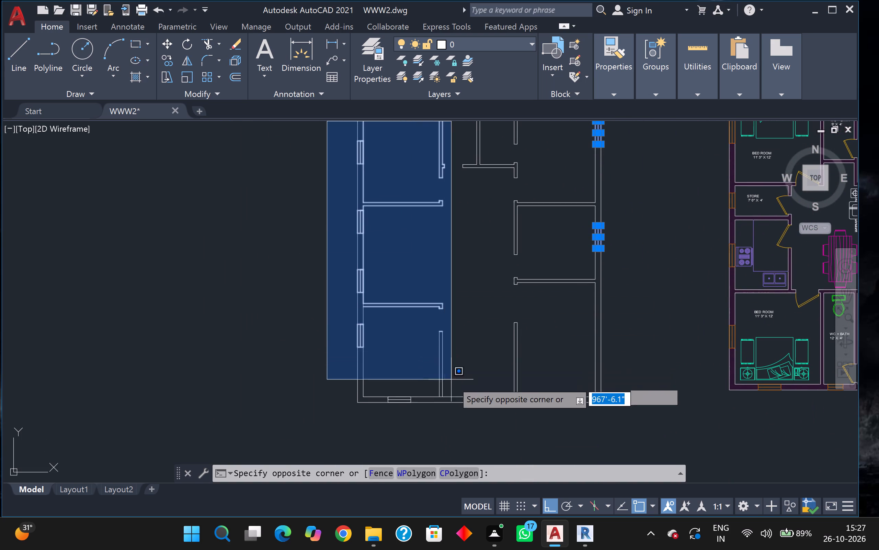
scroll(473, 408, down, 1)
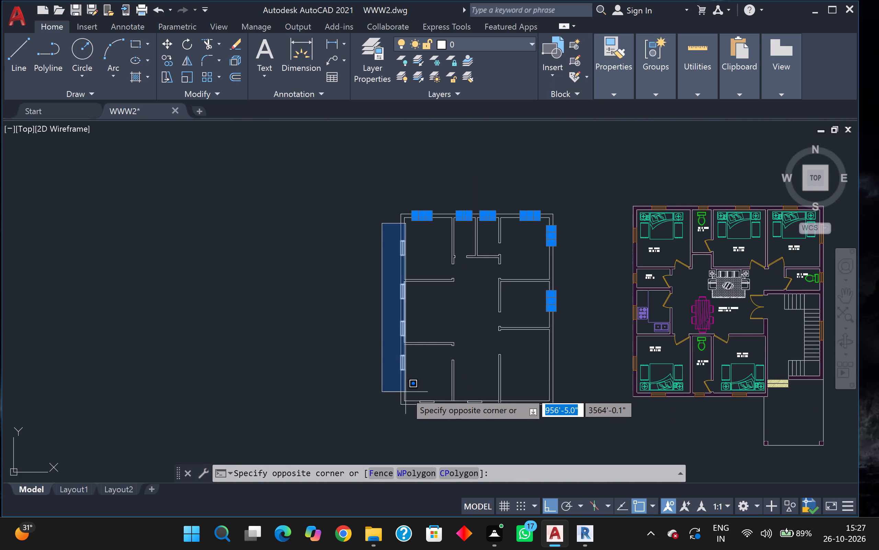
click(416, 388)
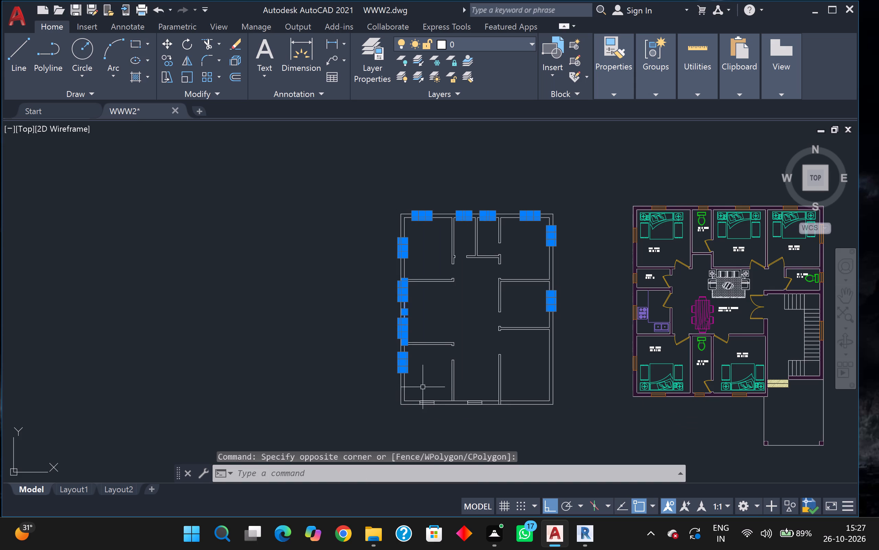
click(423, 387)
click(488, 432)
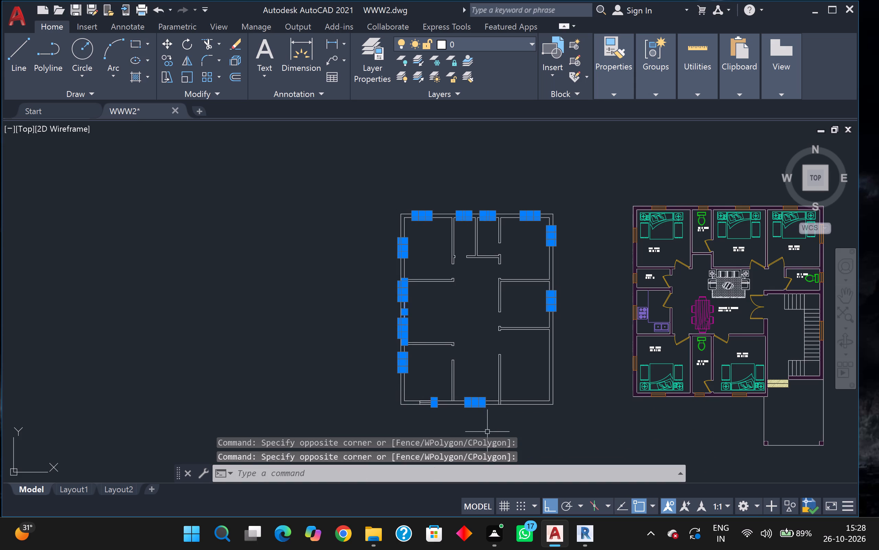
click(413, 387)
click(447, 415)
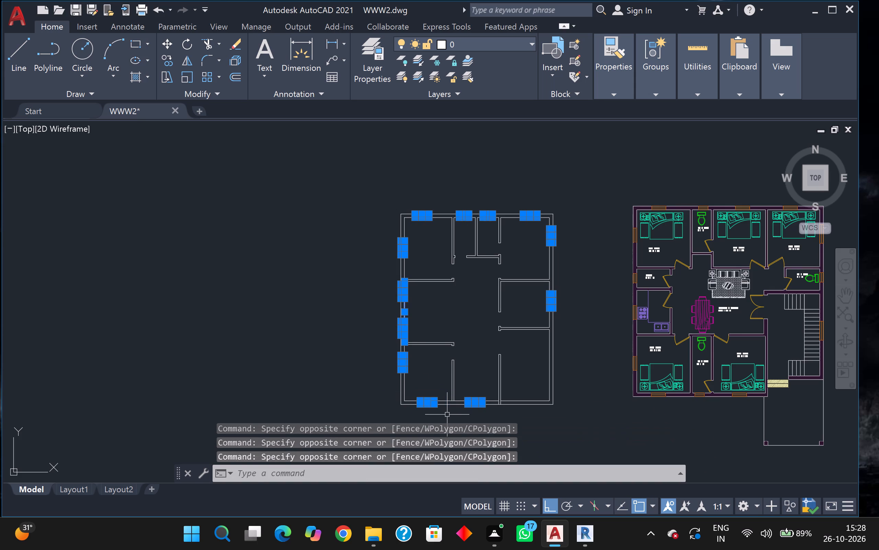
scroll(407, 333, up, 2)
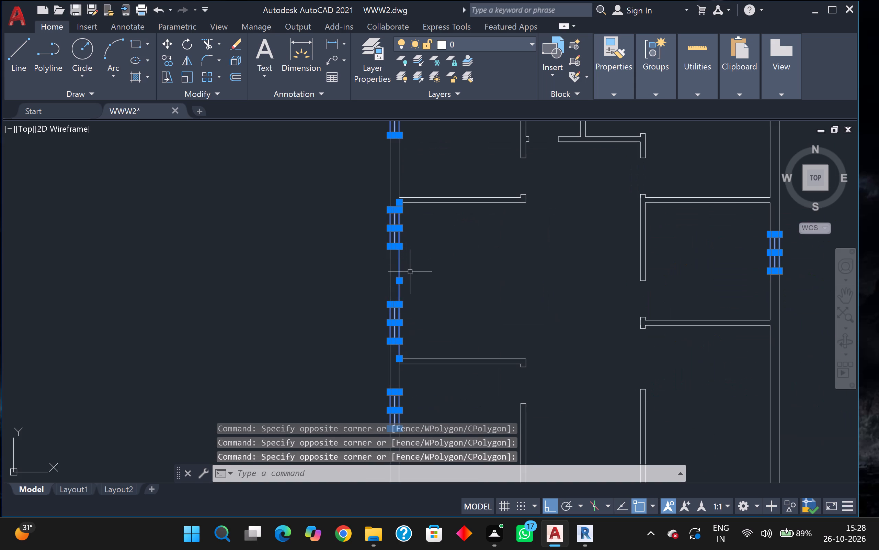
shift+click(400, 274)
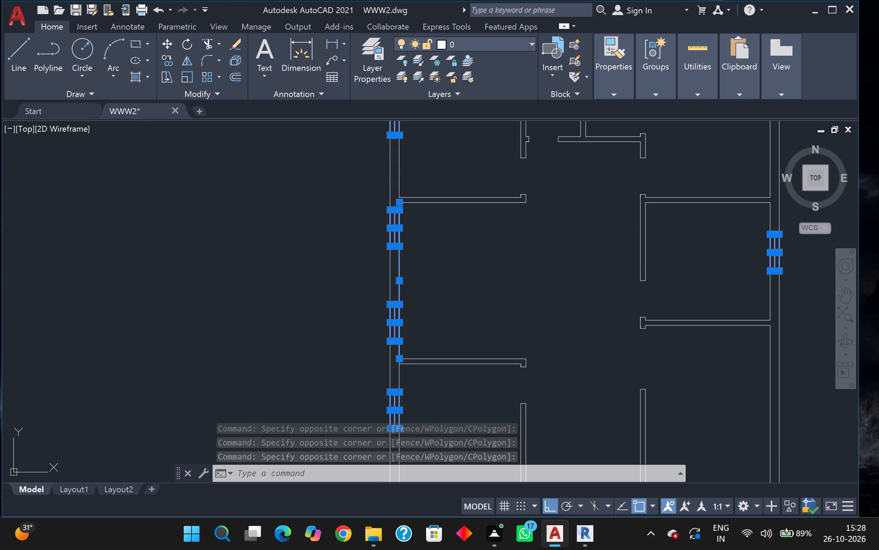
middle_drag(429, 275, 408, 382)
scroll(408, 381, down, 2)
middle_drag(408, 381, 397, 293)
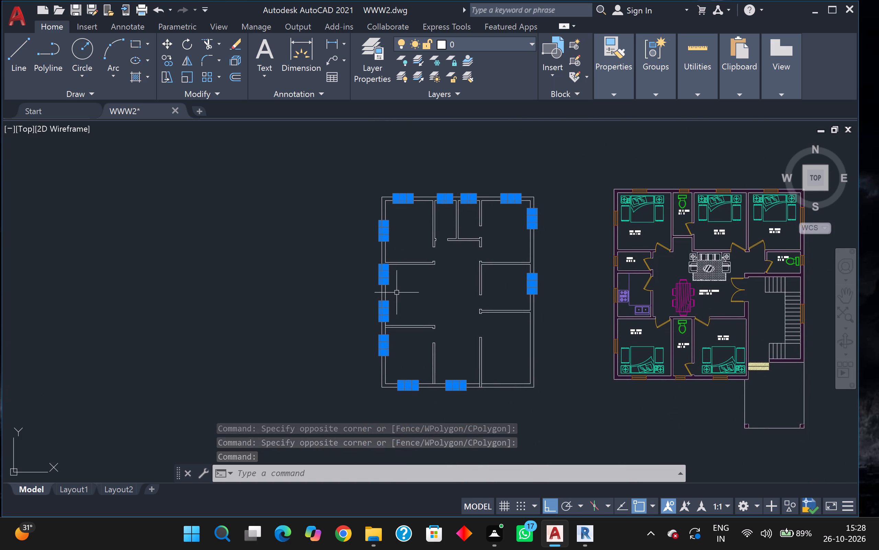
scroll(395, 293, up, 1)
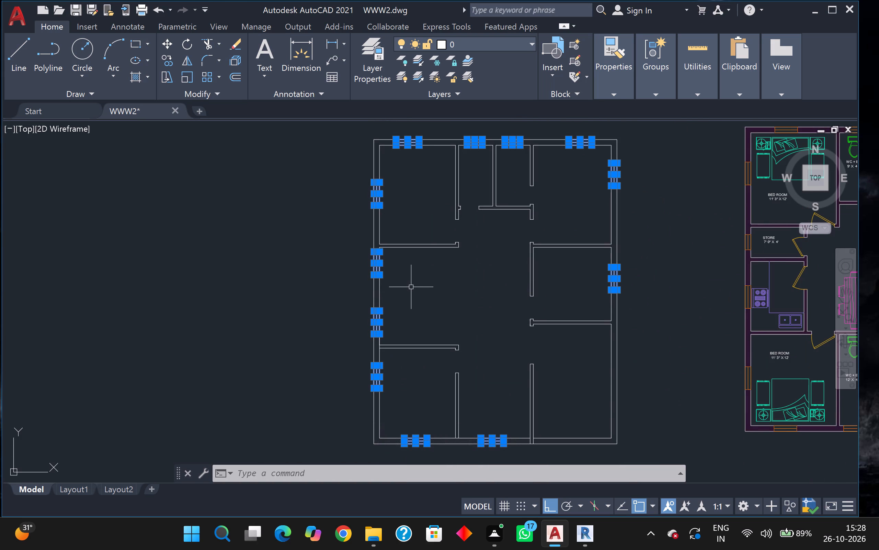
middle_drag(414, 287, 345, 289)
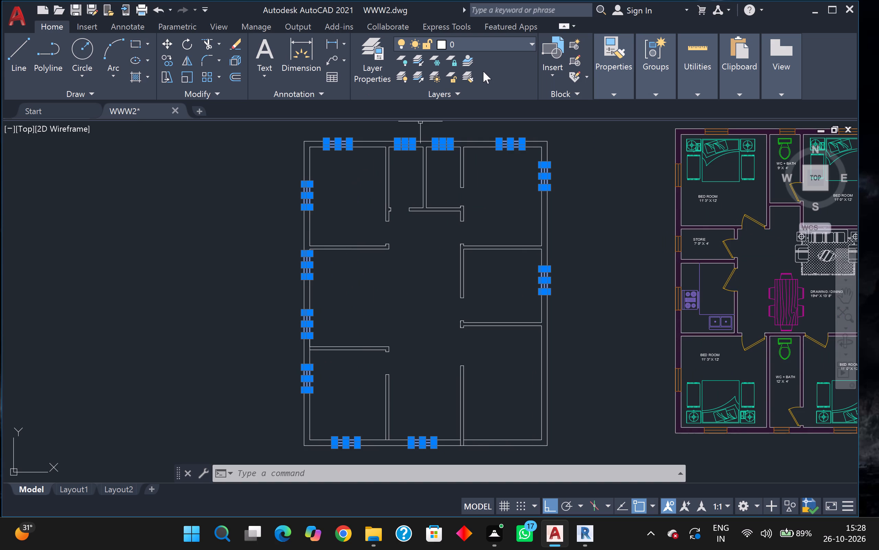
click(503, 43)
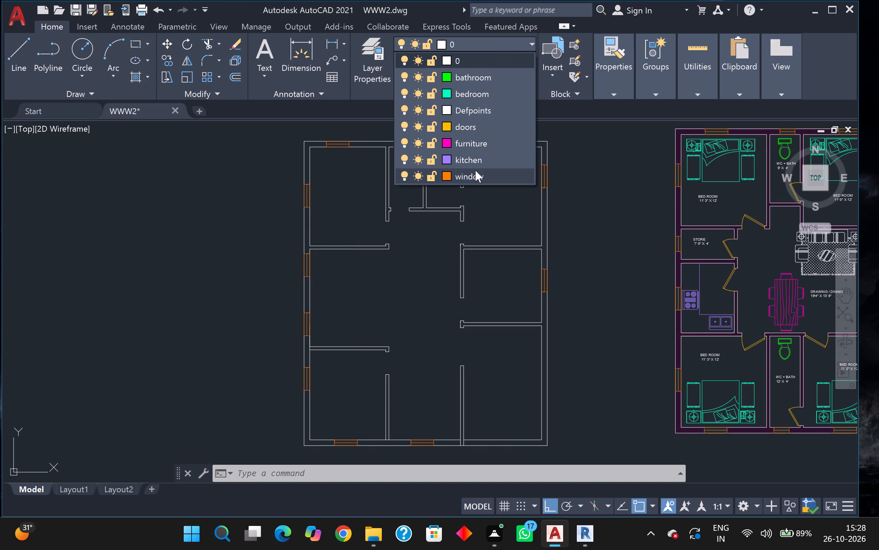
click(475, 173)
key(Escape)
Insert a Door - Imperial block from the architectural tool palette inside the upper left room, near its doorway.
middle_drag(485, 184, 484, 184)
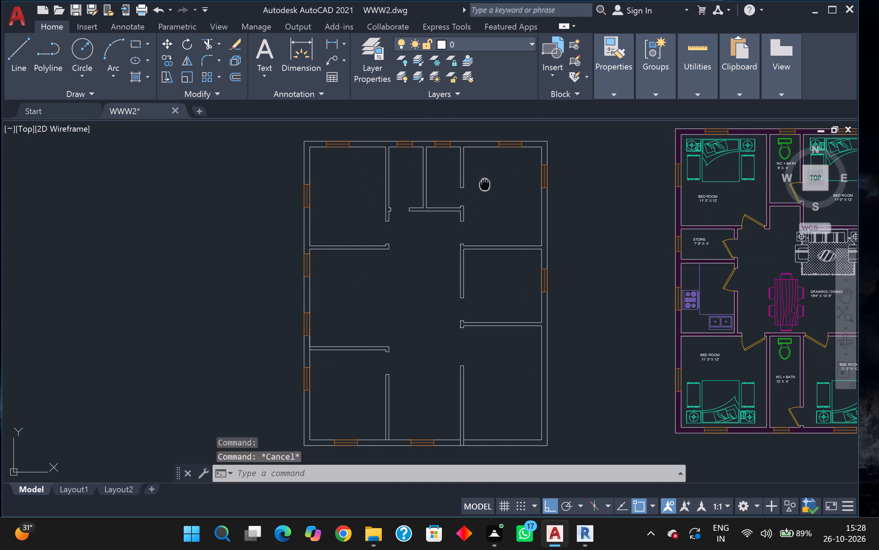
middle_drag(484, 184, 444, 172)
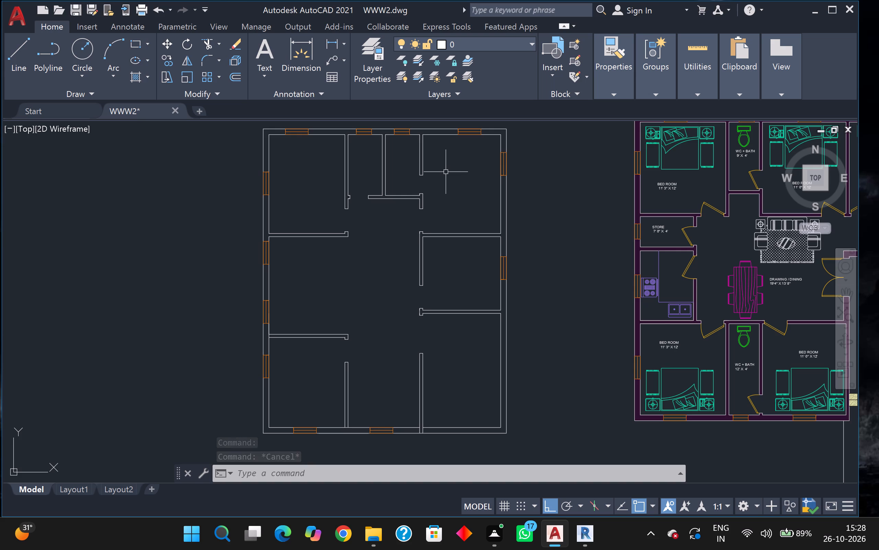
key(ctrl+3)
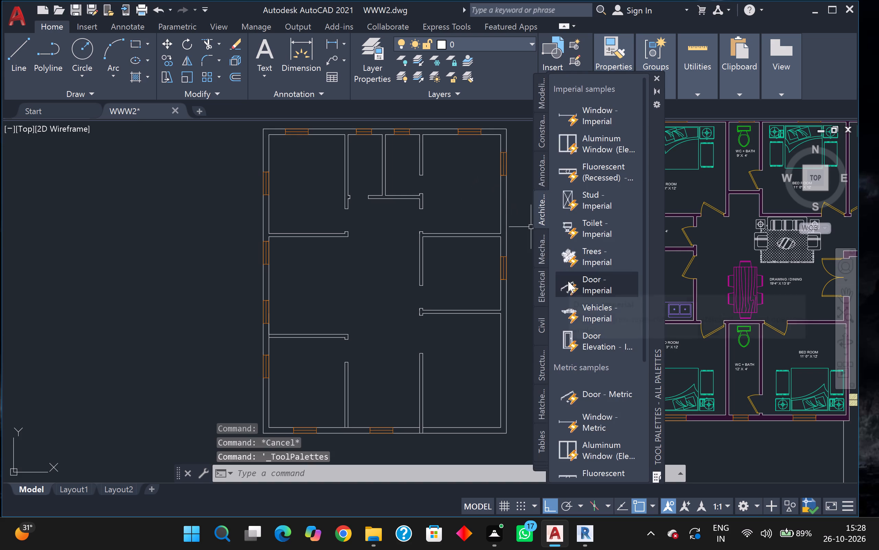
drag(568, 282, 390, 300)
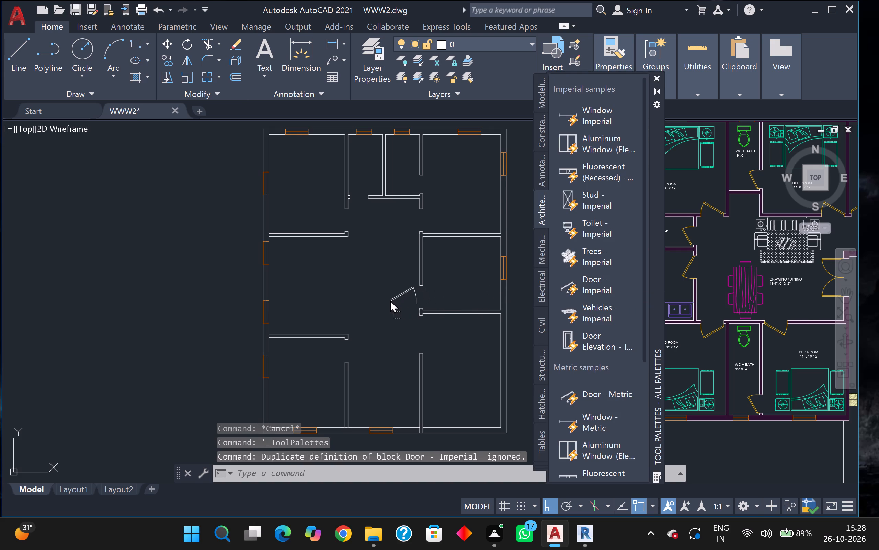
drag(390, 300, 308, 216)
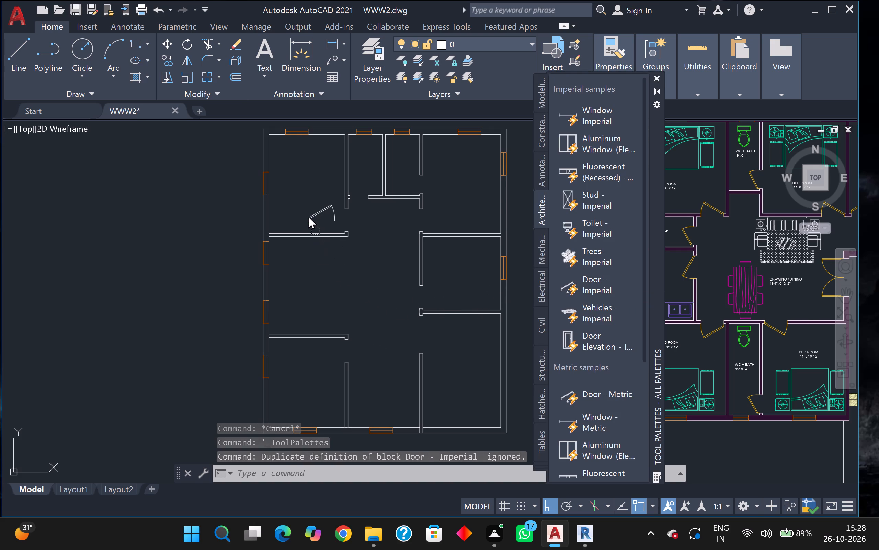
drag(308, 216, 308, 211)
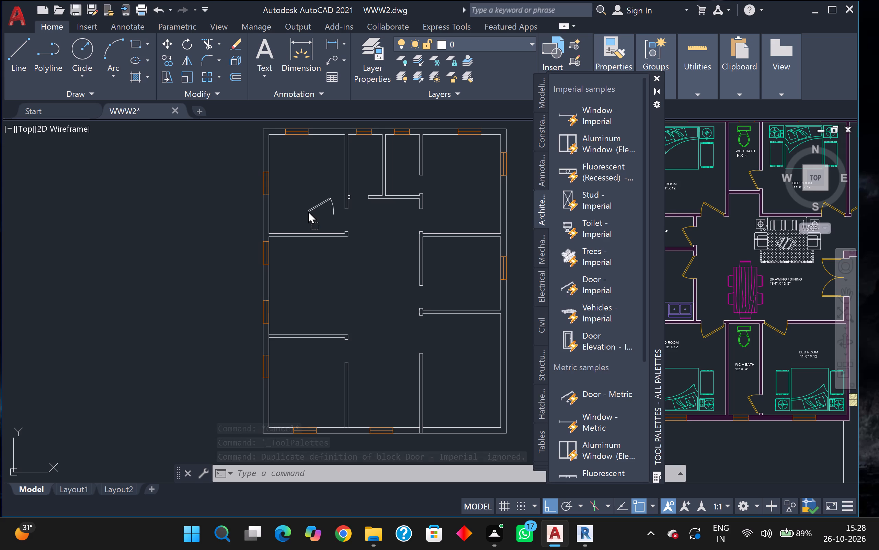
drag(308, 211, 308, 202)
key(Escape)
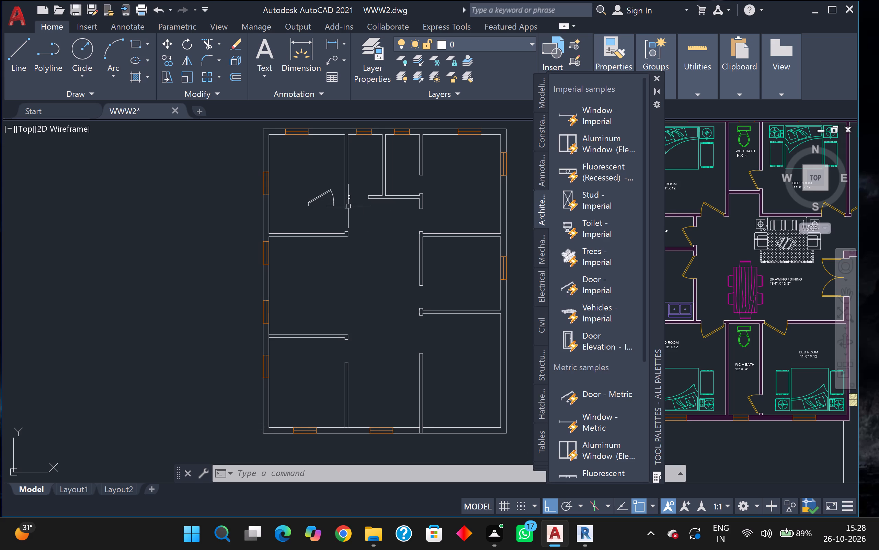
Copy the upper left room's door block to the two small upper rooms' doorways and into the upper right room, with ortho off.
click(320, 194)
key(c)
key(o)
key(Return)
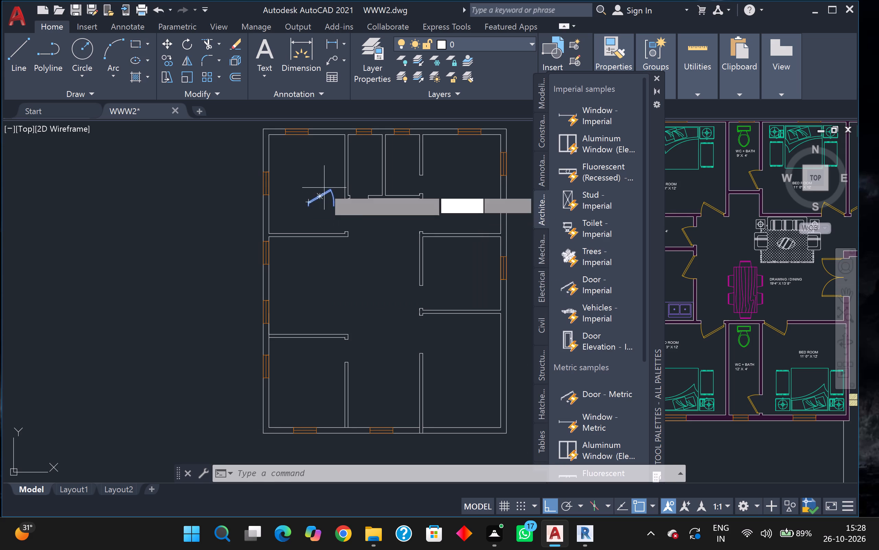
click(320, 194)
scroll(386, 186, up, 2)
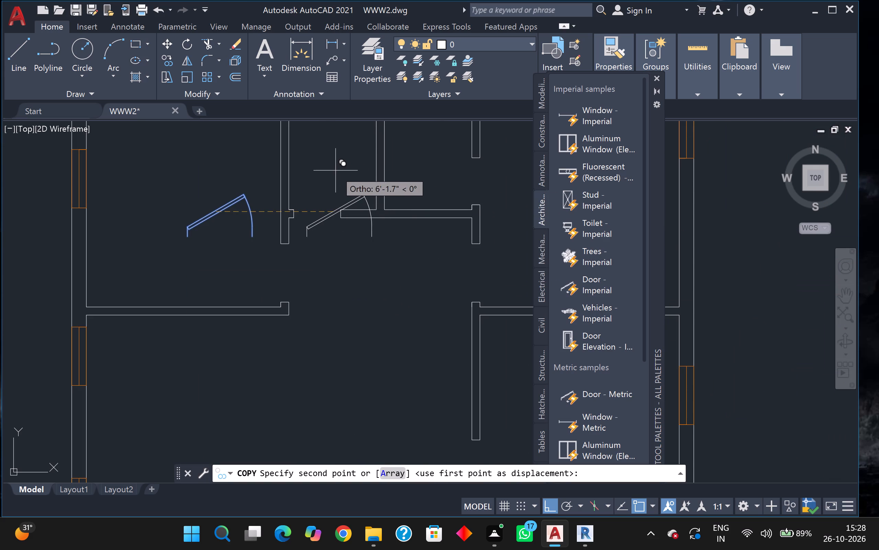
click(335, 170)
key(F8)
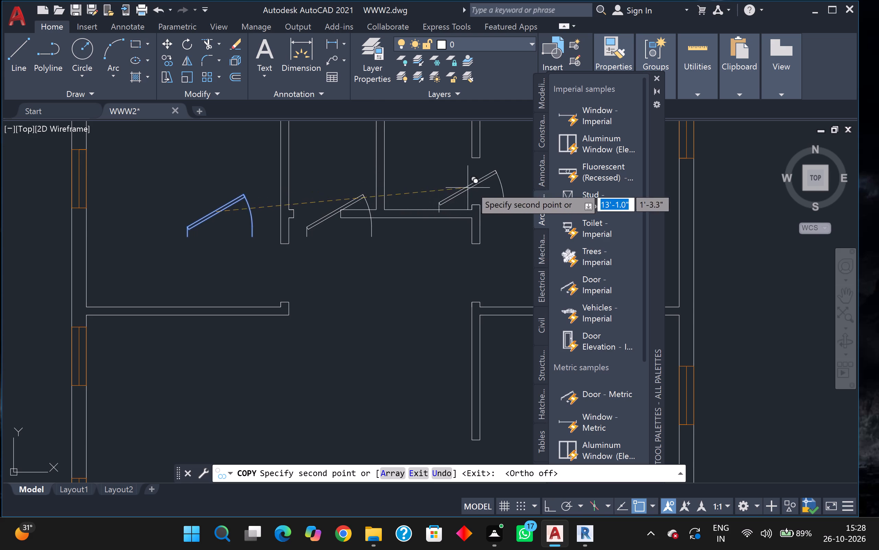
click(655, 77)
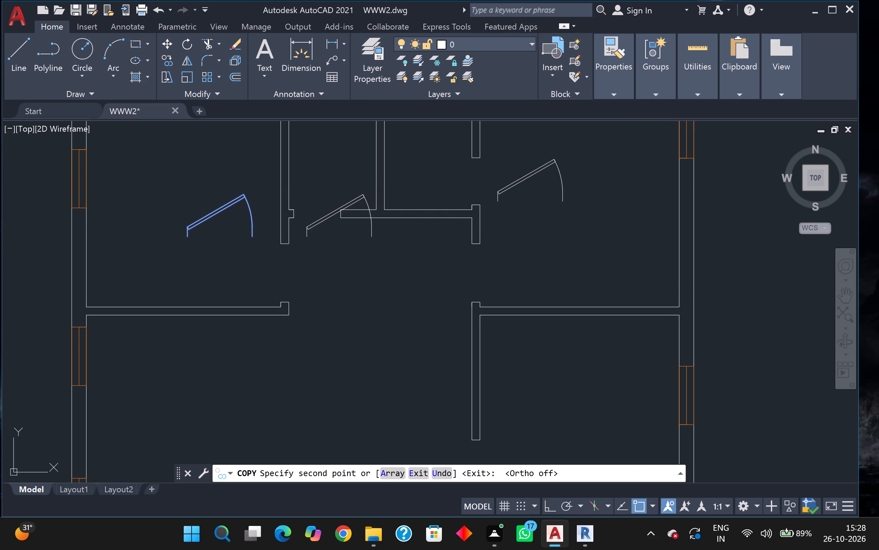
click(436, 180)
click(526, 203)
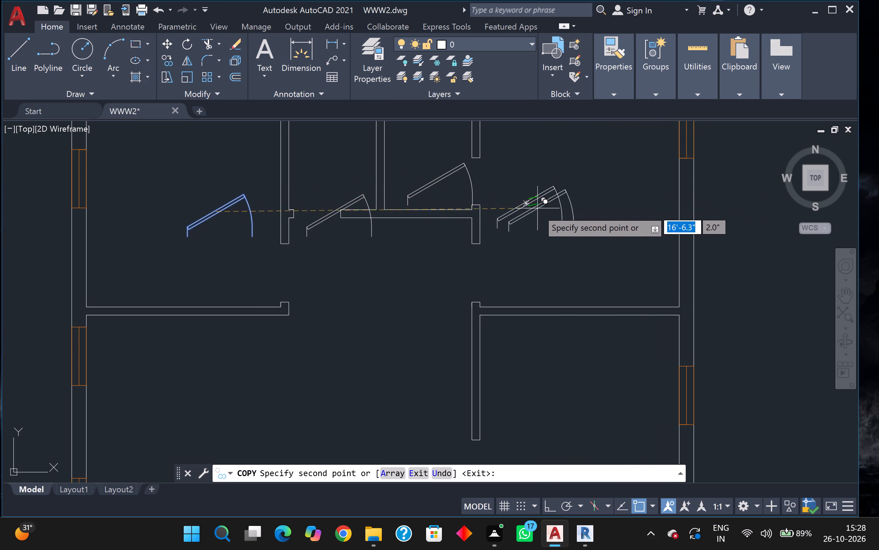
Place further door copies in the middle right room, in the lower left room and beside the lower right room's doorway.
middle_drag(537, 211, 535, 181)
scroll(520, 200, down, 2)
click(537, 269)
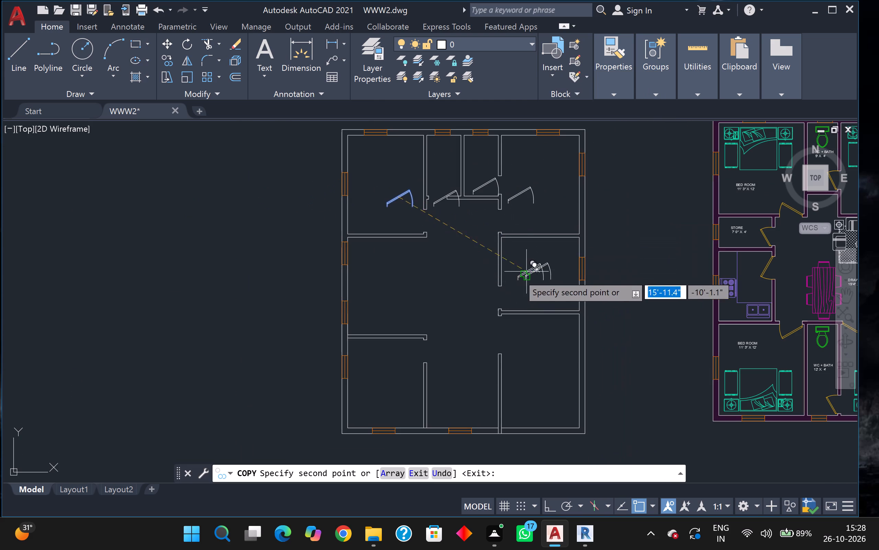
middle_drag(437, 301, 474, 232)
click(424, 299)
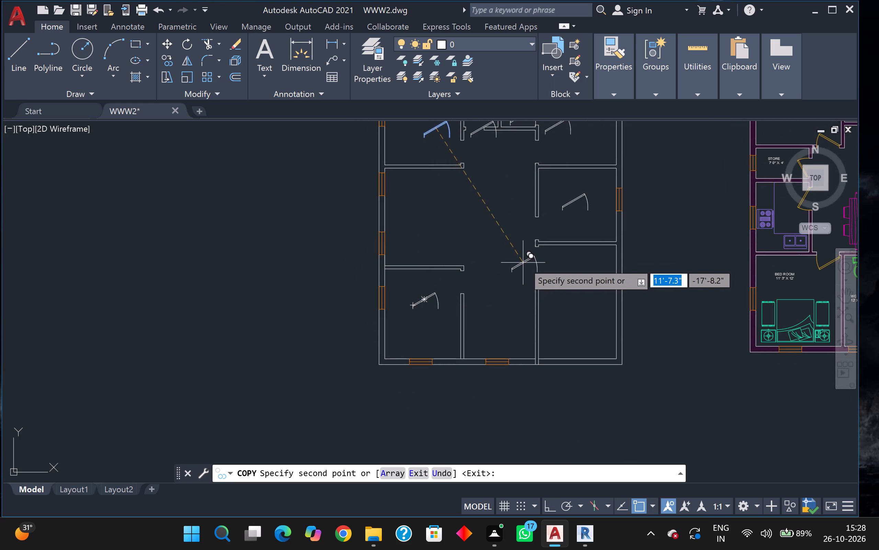
click(520, 264)
key(Escape)
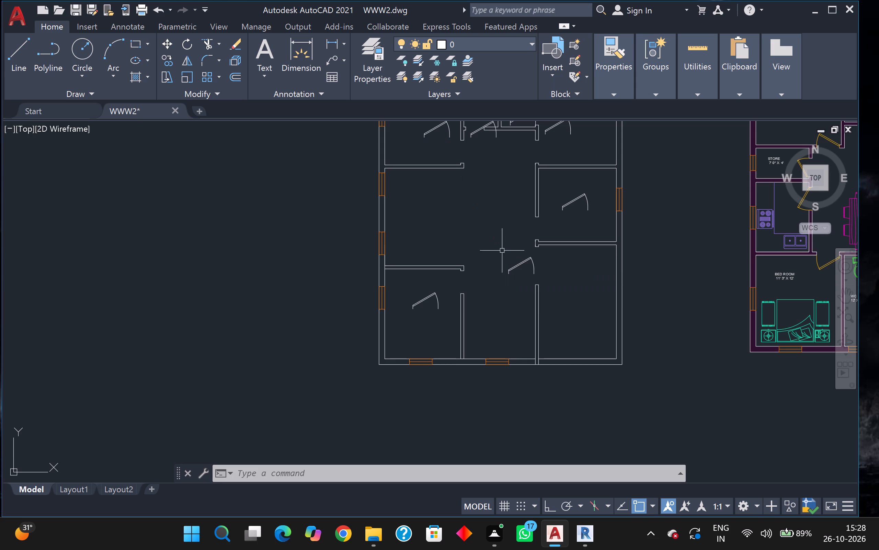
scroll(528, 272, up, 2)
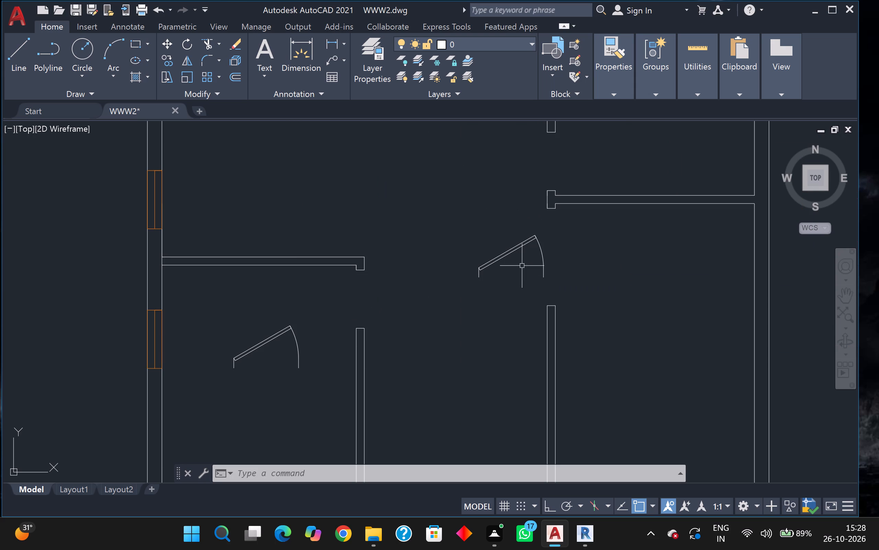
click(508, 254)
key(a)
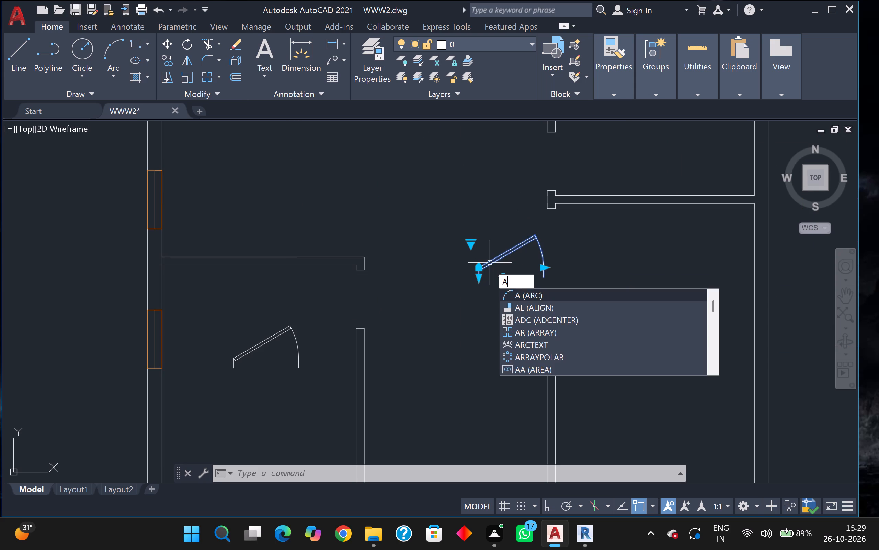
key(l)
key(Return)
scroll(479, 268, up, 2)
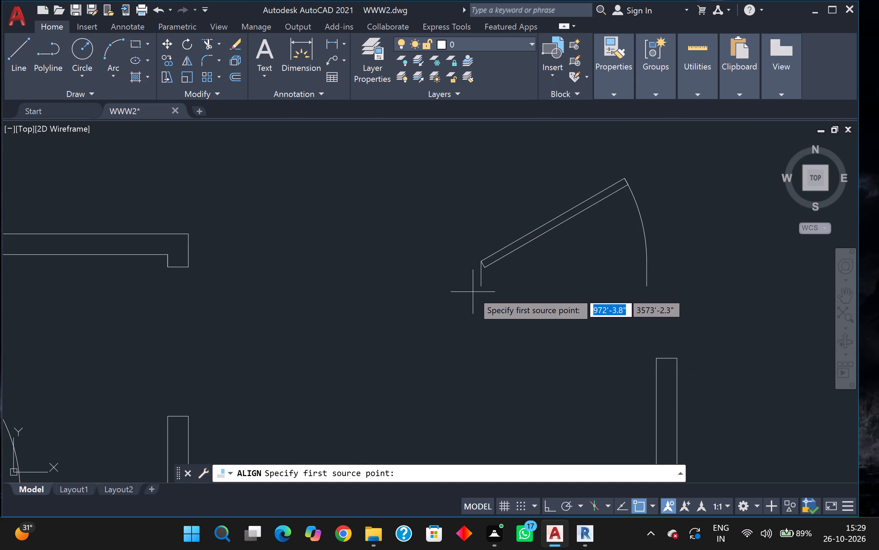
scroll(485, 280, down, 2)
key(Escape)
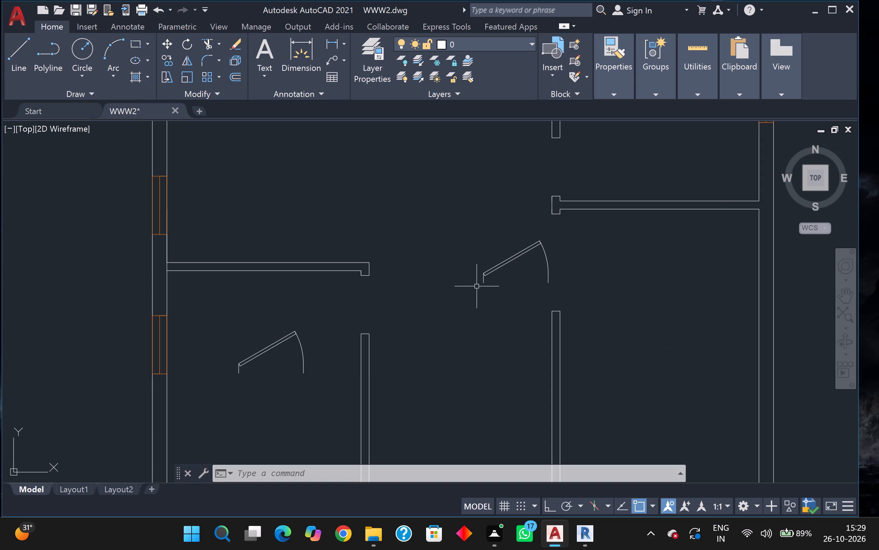
Align the lower left room's door to its doorway, hinge end on the lower jamb and arc end on the upper, scaling to fit.
scroll(475, 305, down, 2)
scroll(476, 300, up, 3)
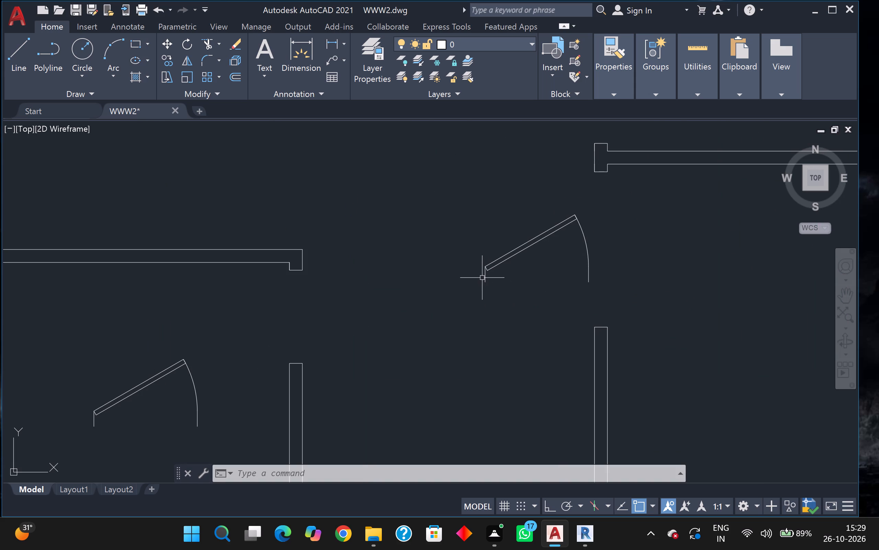
scroll(488, 270, down, 2)
click(370, 316)
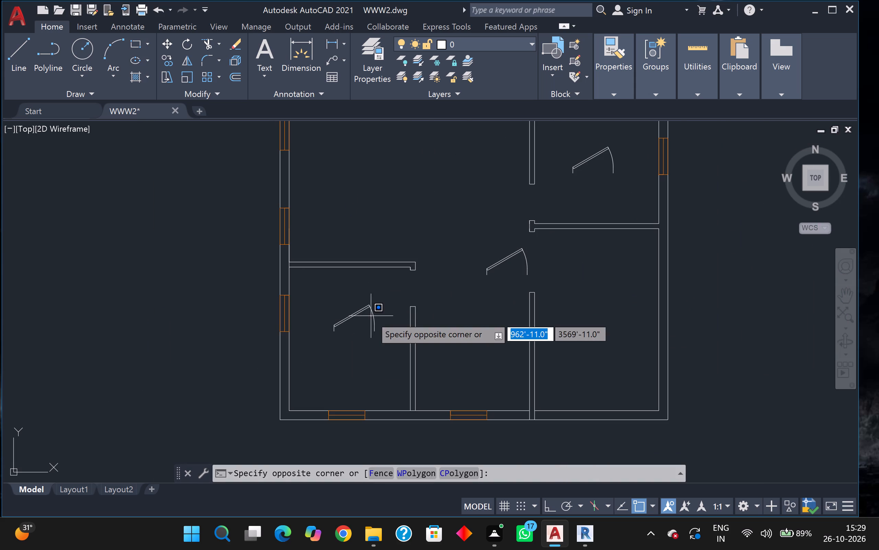
drag(373, 312, 367, 311)
click(362, 310)
text(al)
key(Return)
scroll(302, 335, up, 2)
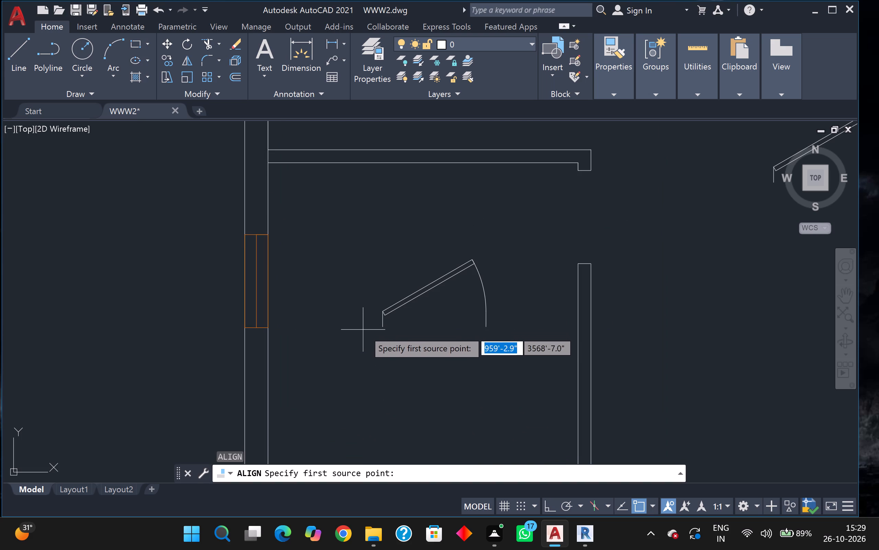
drag(381, 331, 390, 331)
click(576, 269)
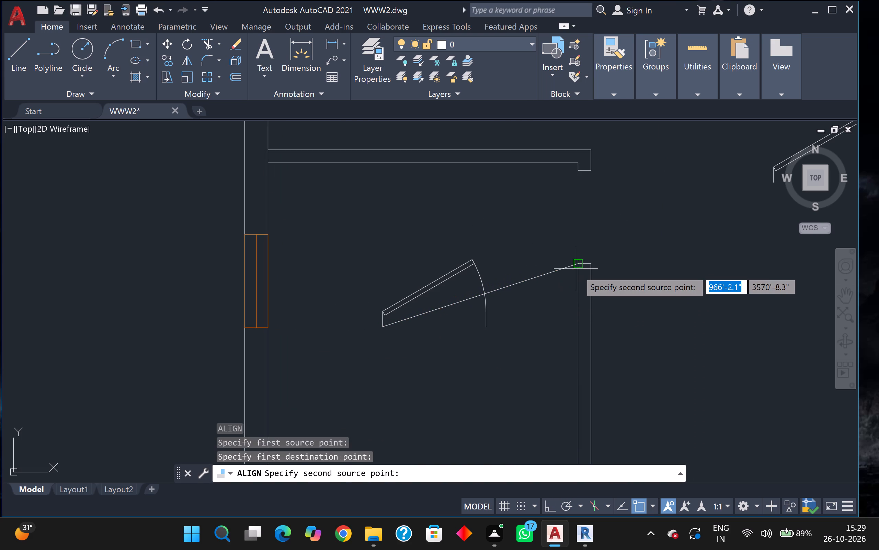
click(488, 326)
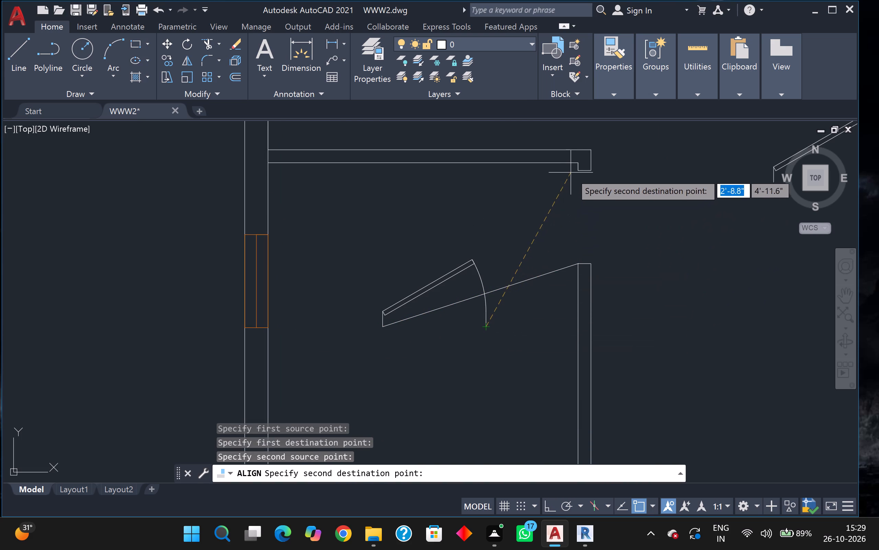
click(575, 172)
key(Return)
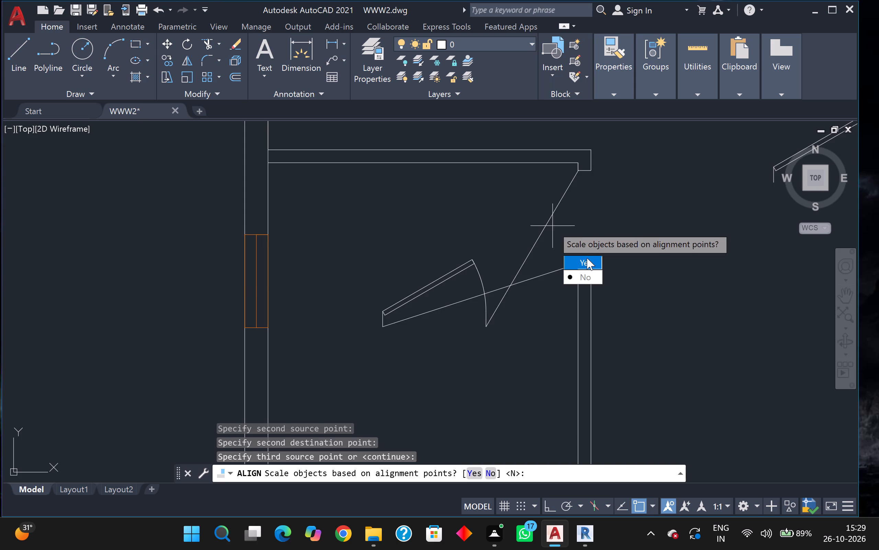
drag(587, 258, 553, 227)
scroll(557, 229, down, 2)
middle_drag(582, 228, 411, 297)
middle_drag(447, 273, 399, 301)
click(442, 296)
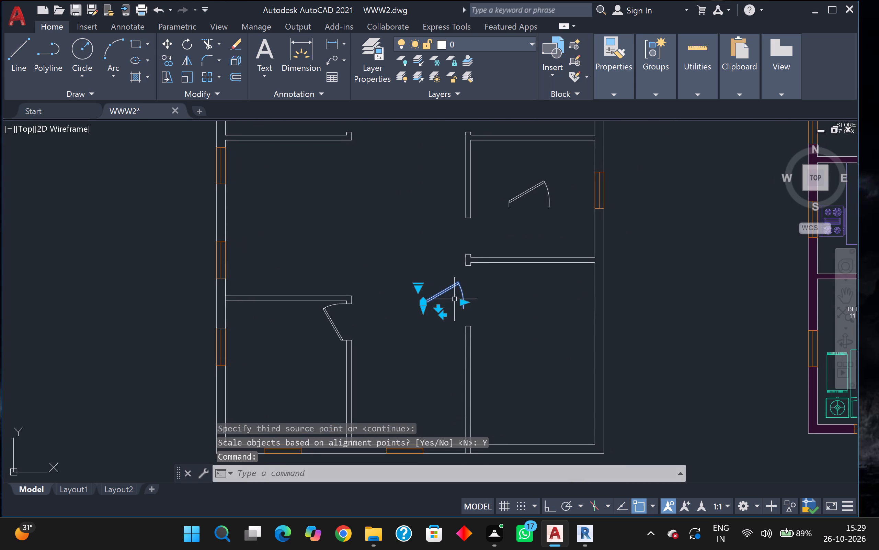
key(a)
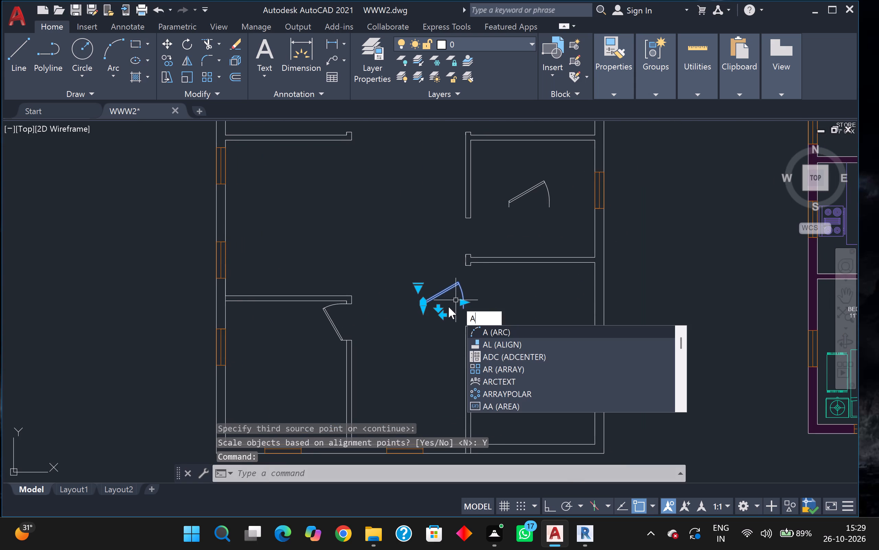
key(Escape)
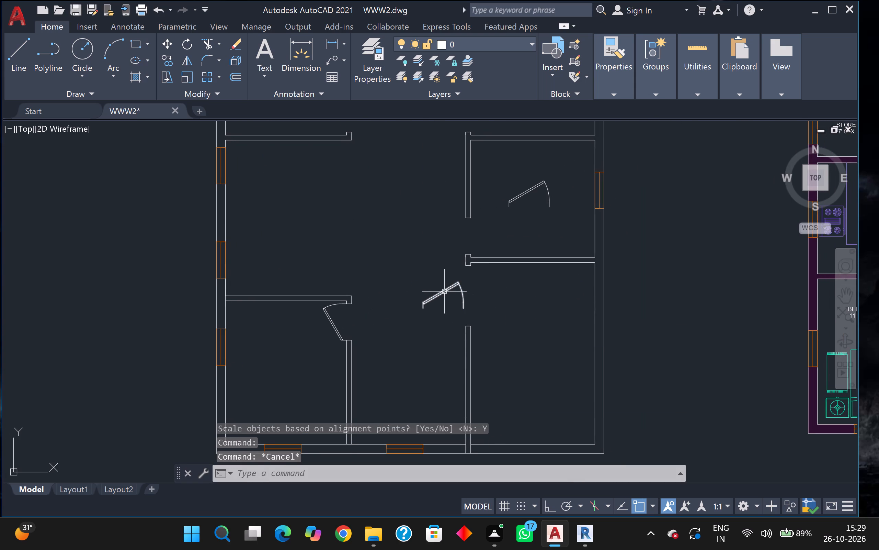
Align the middle right room's door to its doorway, hinge end on the lower jamb and arc end on the upper, scaling to fit.
click(523, 199)
click(522, 198)
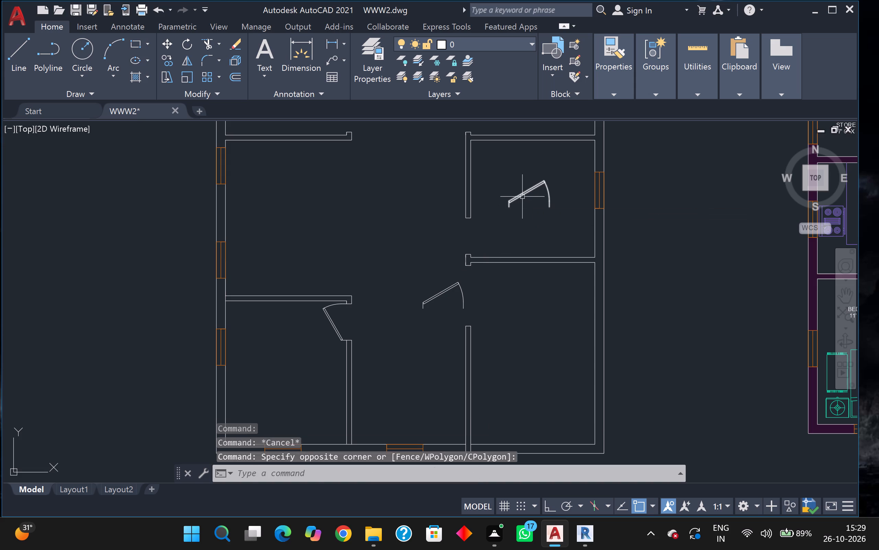
click(522, 194)
key(a)
key(l)
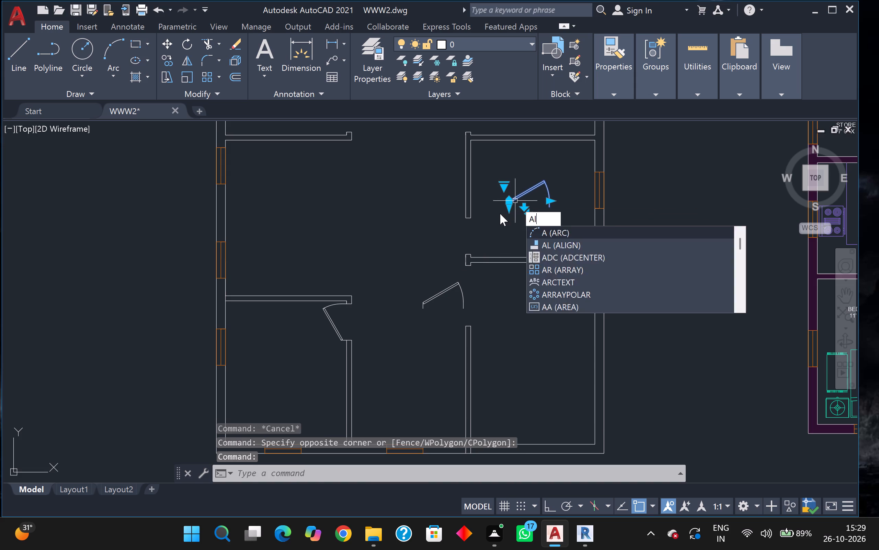
key(Return)
scroll(499, 213, up, 1)
click(513, 202)
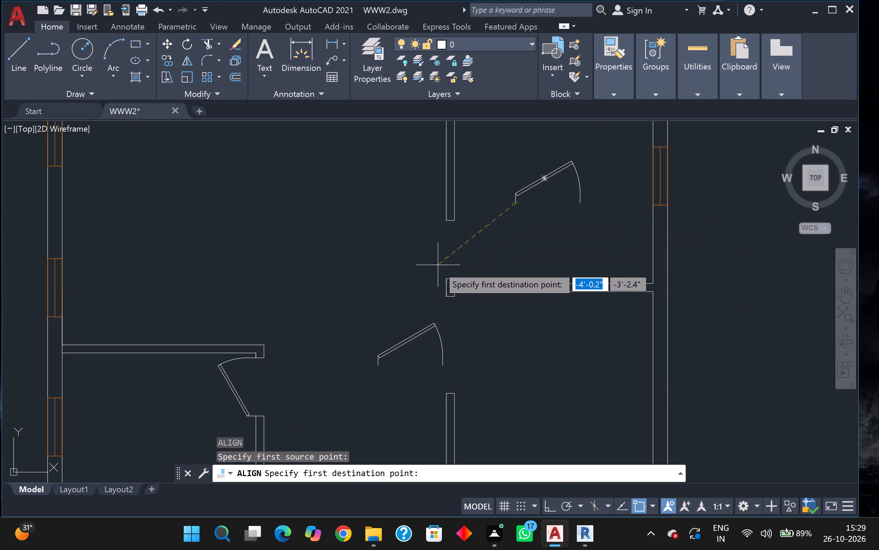
click(445, 275)
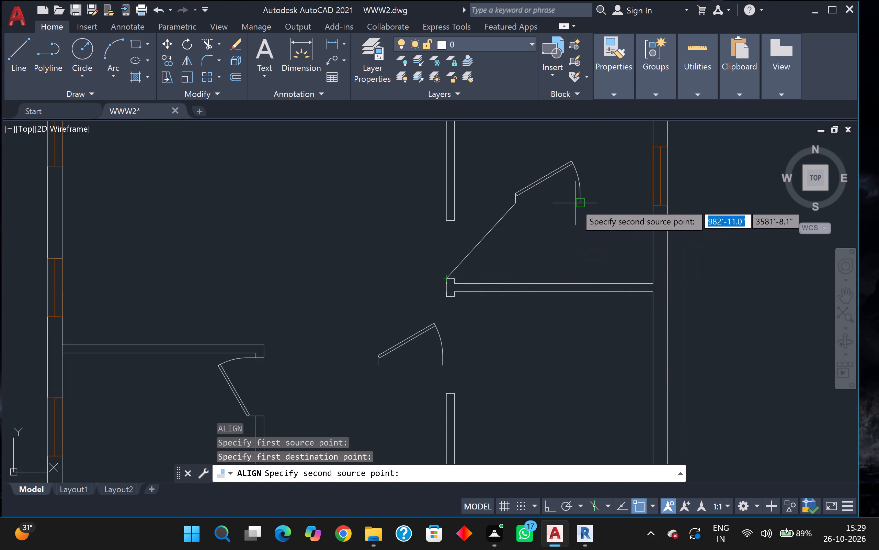
drag(579, 203, 567, 211)
scroll(441, 218, up, 3)
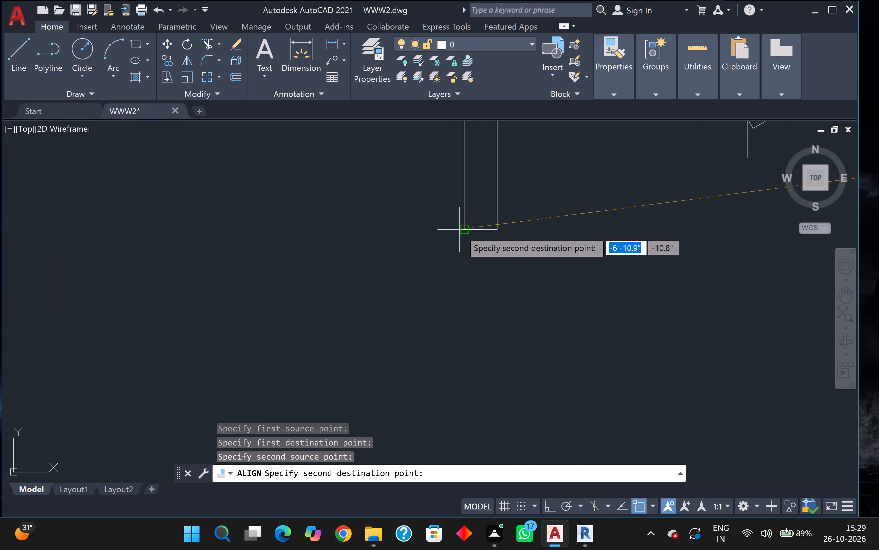
click(463, 231)
key(Return)
drag(523, 291, 498, 253)
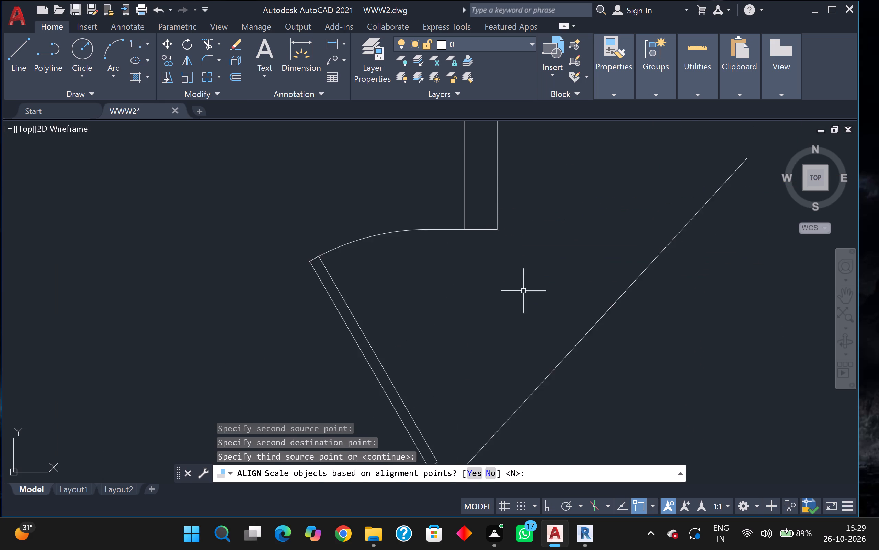
Align the upper left room's door to its doorway, hinge end on the lower jamb and arc end on the upper, scaling to fit.
scroll(496, 253, down, 4)
middle_drag(505, 244, 530, 285)
middle_drag(424, 218, 445, 235)
scroll(445, 235, down, 1)
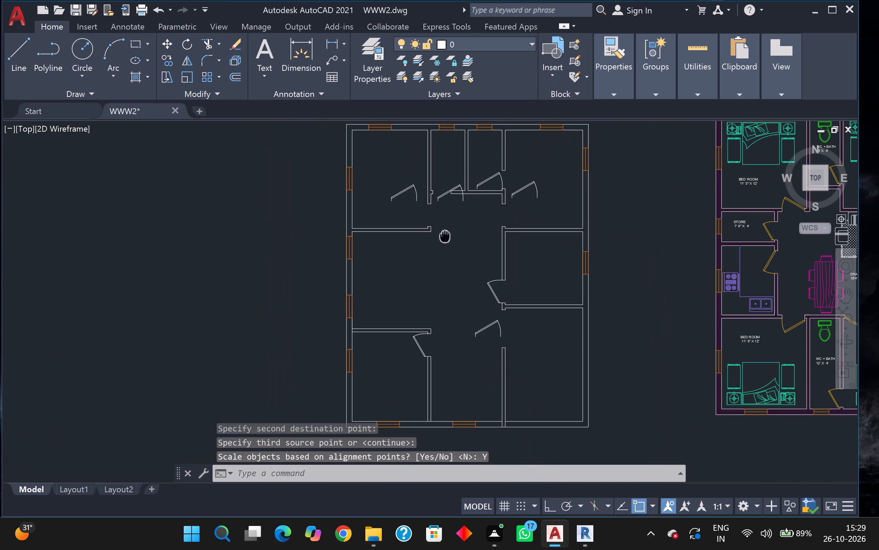
drag(402, 193, 409, 195)
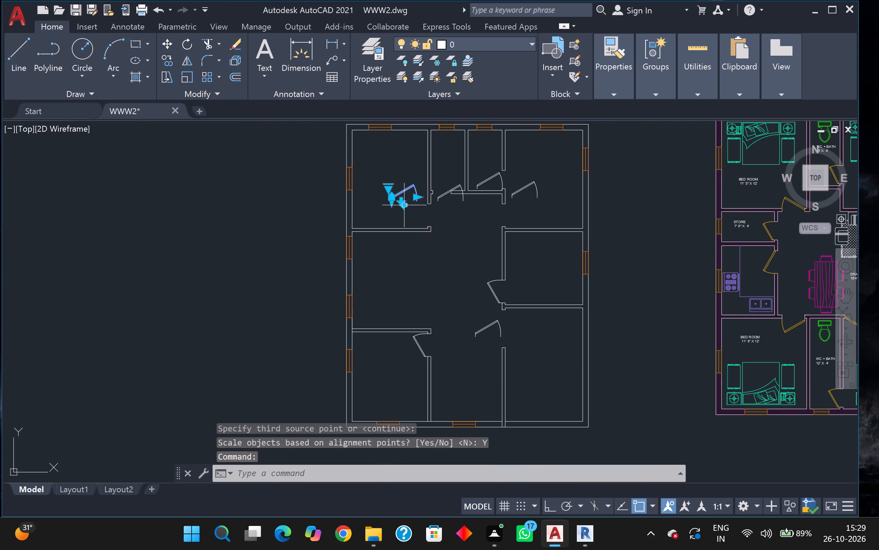
key(a)
key(l)
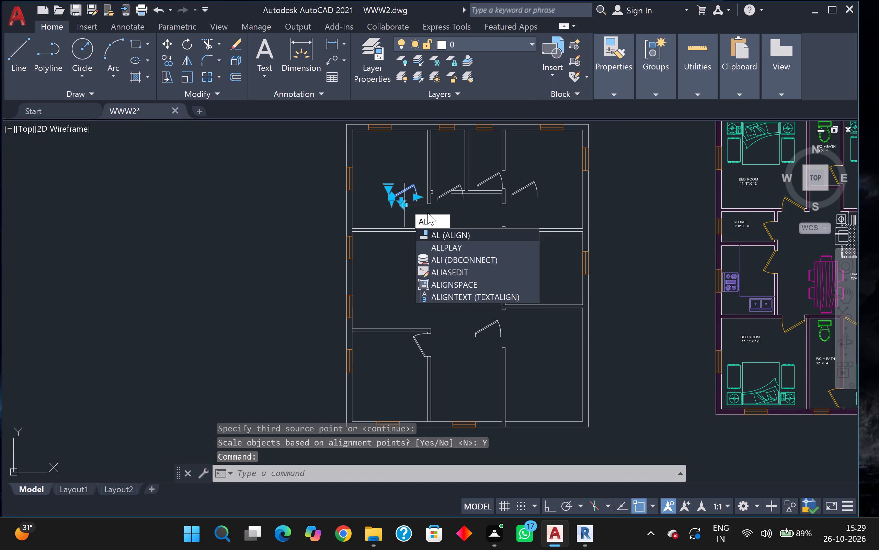
key(Return)
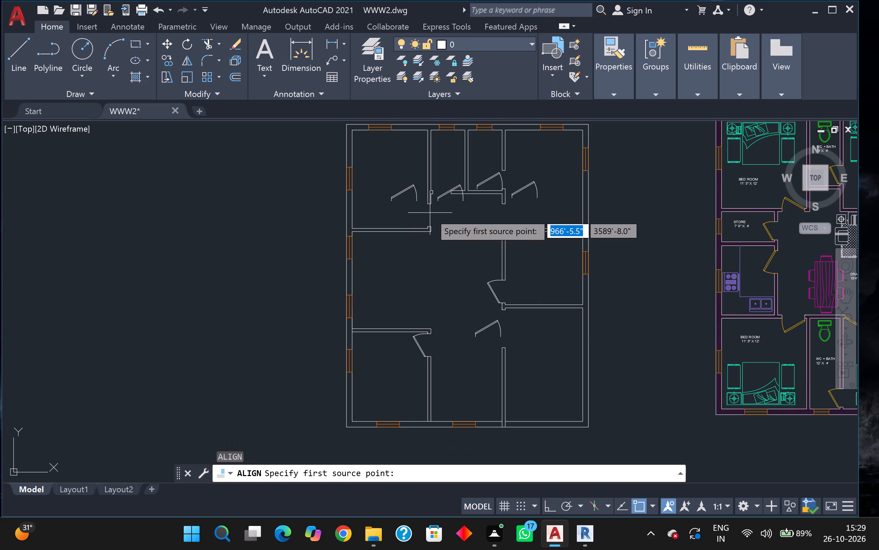
scroll(391, 198, up, 3)
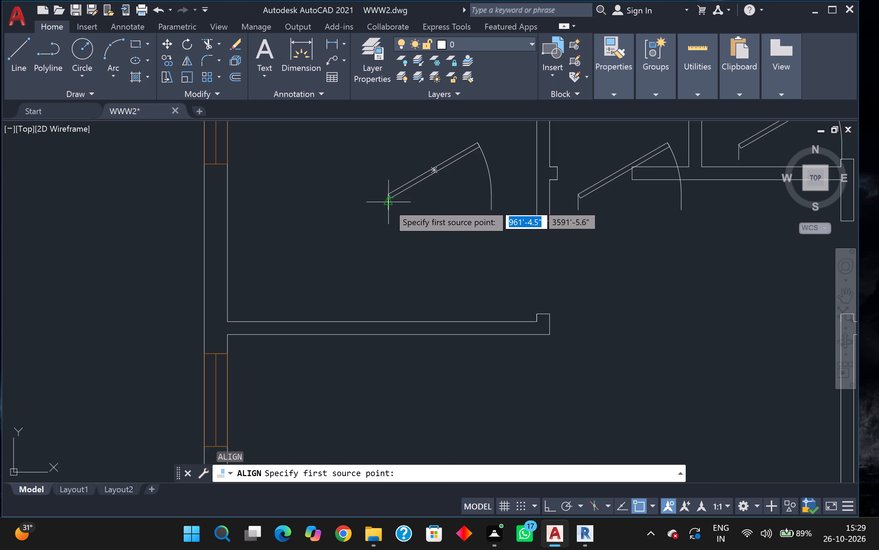
click(387, 214)
click(535, 310)
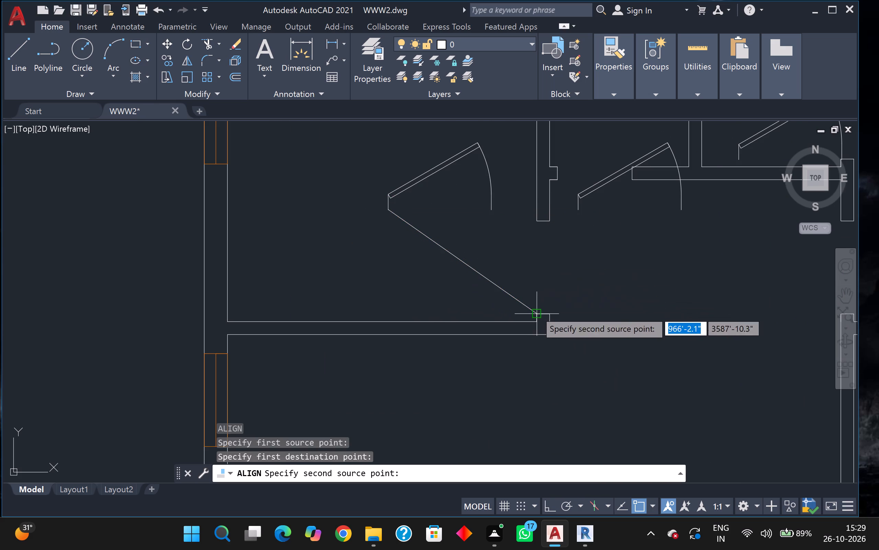
click(491, 207)
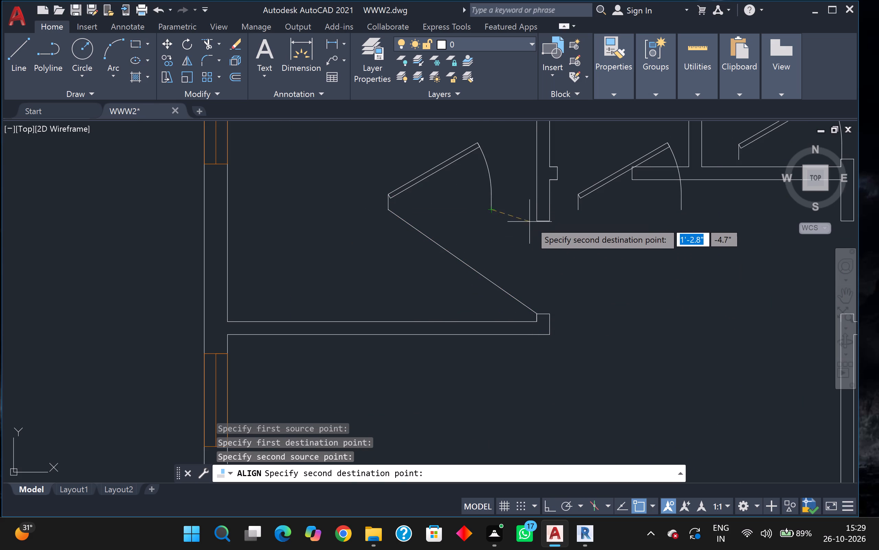
click(535, 220)
key(Return)
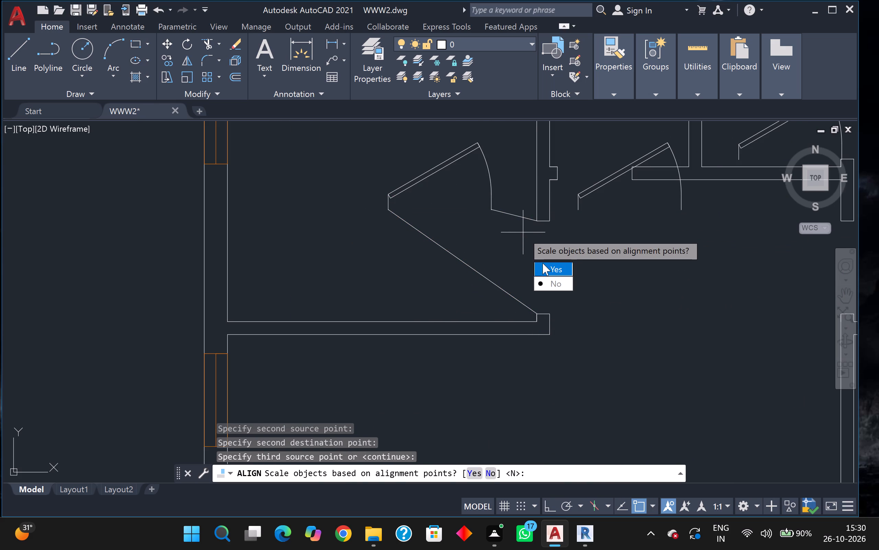
drag(543, 263, 524, 233)
Align the left small upper room's door to its doorway, hinge end on the left jamb and arc end on the right, scaling to fit.
scroll(540, 237, down, 1)
middle_drag(497, 256, 388, 287)
click(484, 222)
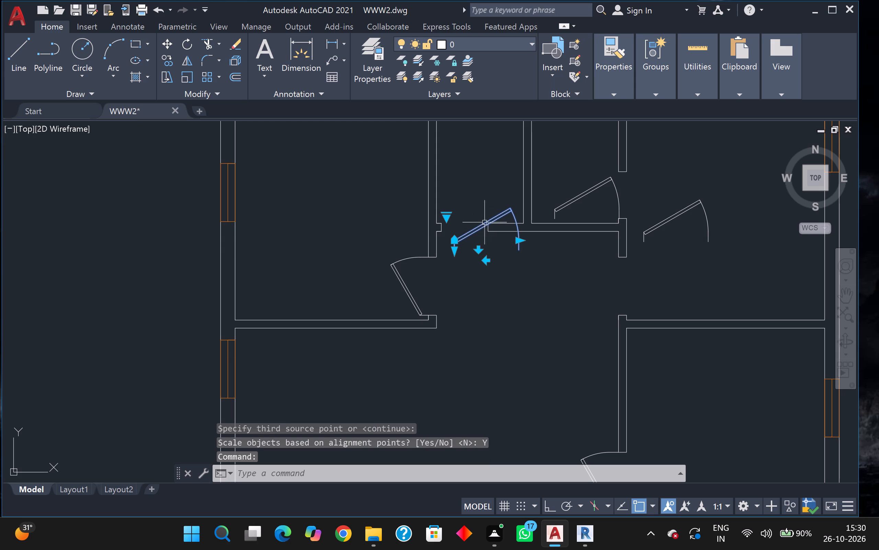
key(a)
key(l)
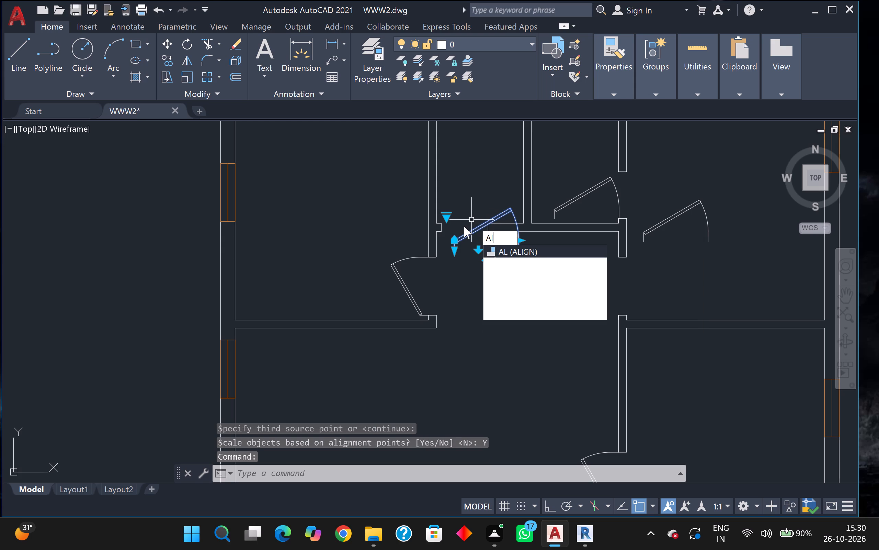
key(Return)
scroll(470, 256, up, 2)
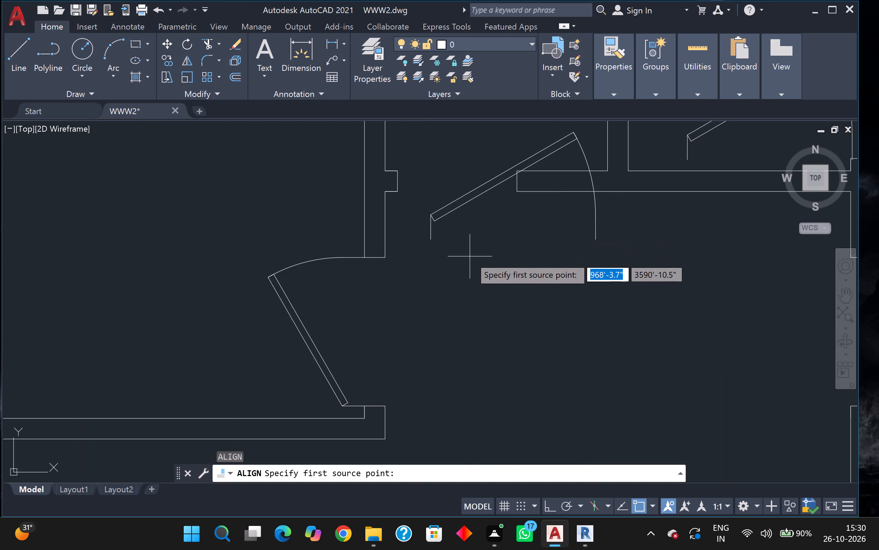
middle_drag(518, 302, 526, 314)
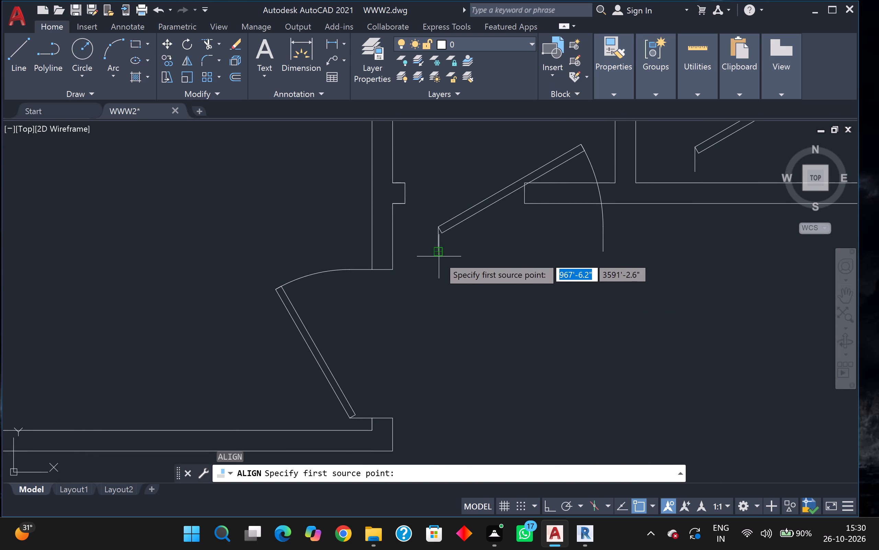
click(437, 256)
drag(409, 183, 422, 180)
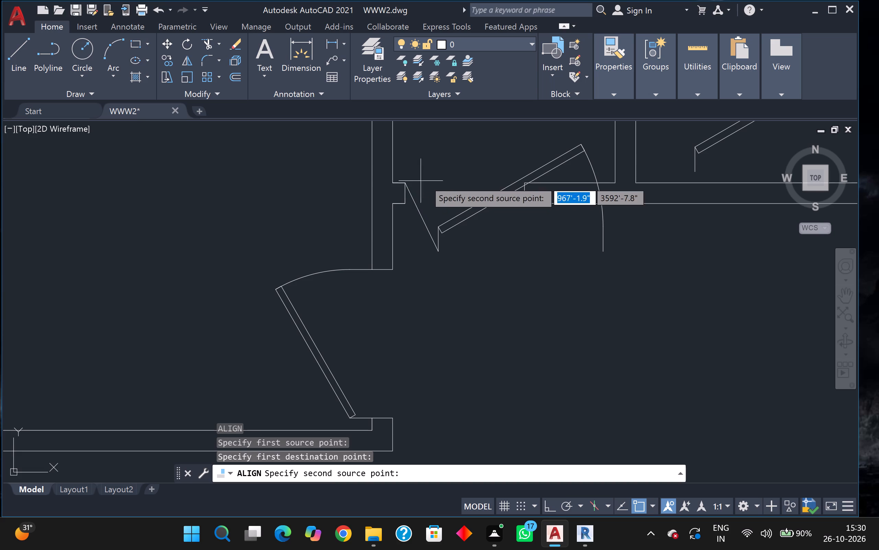
drag(606, 255, 599, 254)
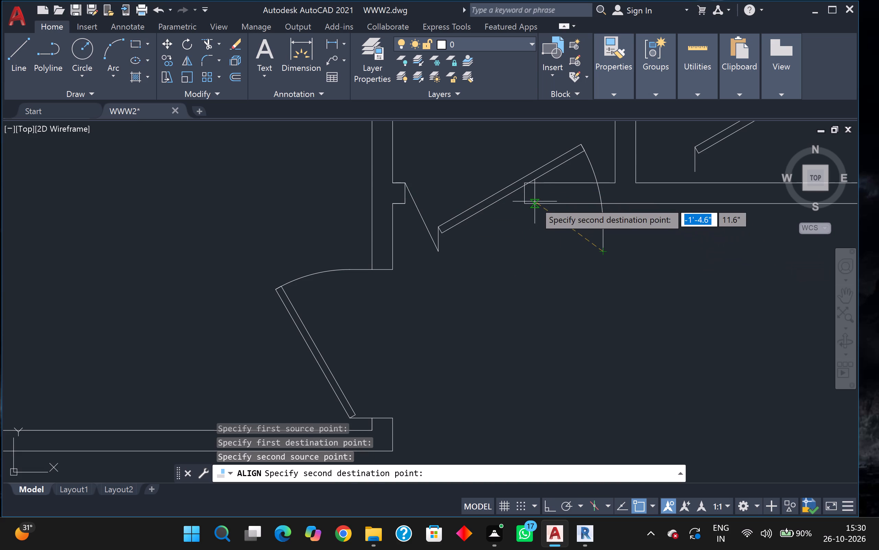
scroll(530, 195, up, 2)
scroll(519, 168, up, 2)
click(512, 161)
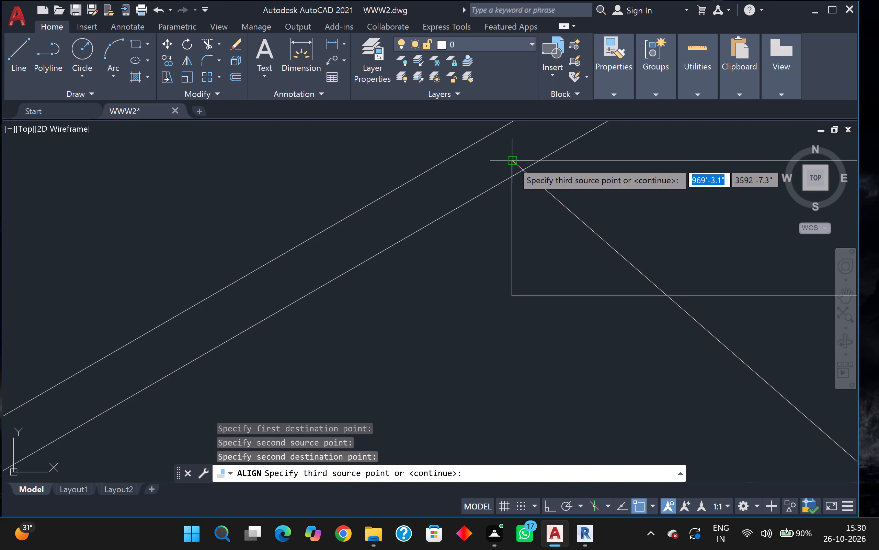
scroll(511, 202, down, 5)
key(Return)
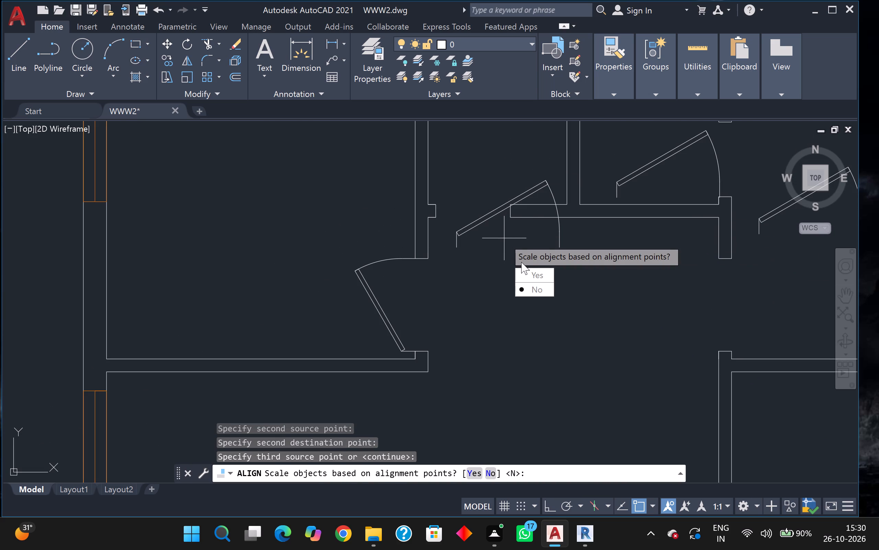
drag(527, 271, 505, 239)
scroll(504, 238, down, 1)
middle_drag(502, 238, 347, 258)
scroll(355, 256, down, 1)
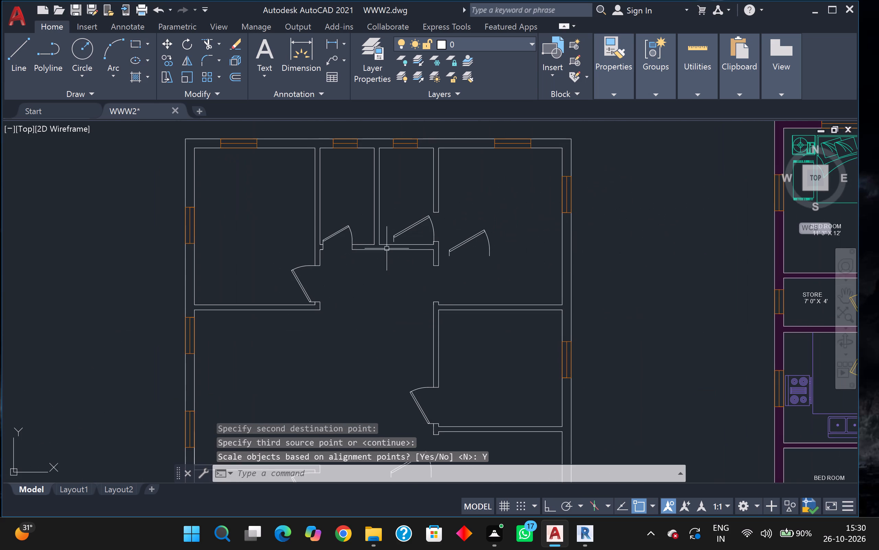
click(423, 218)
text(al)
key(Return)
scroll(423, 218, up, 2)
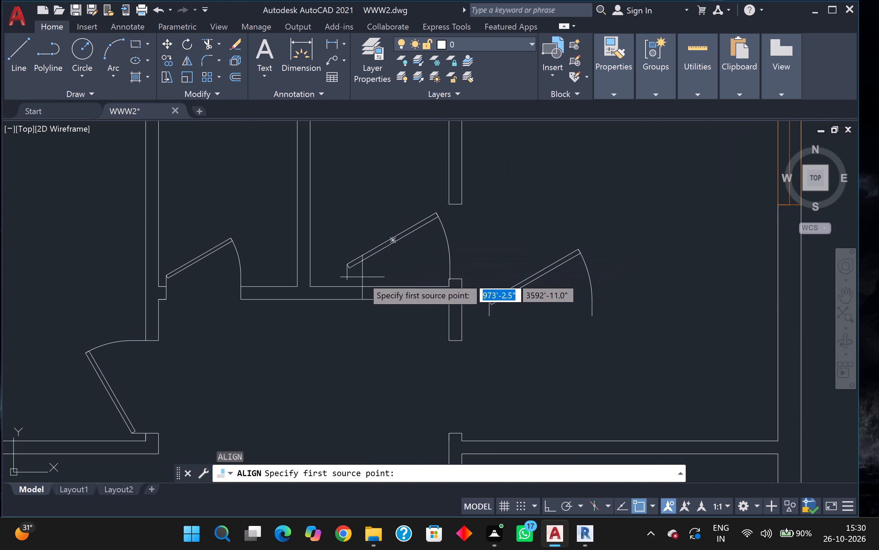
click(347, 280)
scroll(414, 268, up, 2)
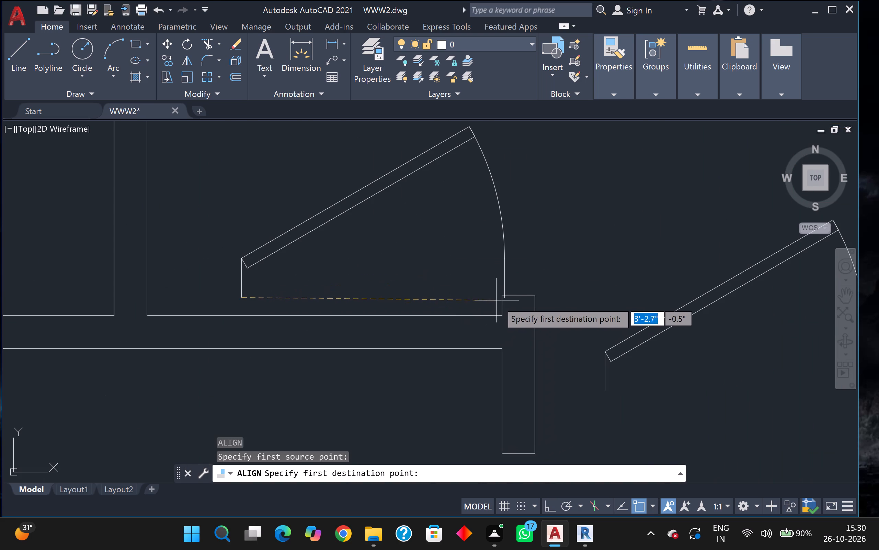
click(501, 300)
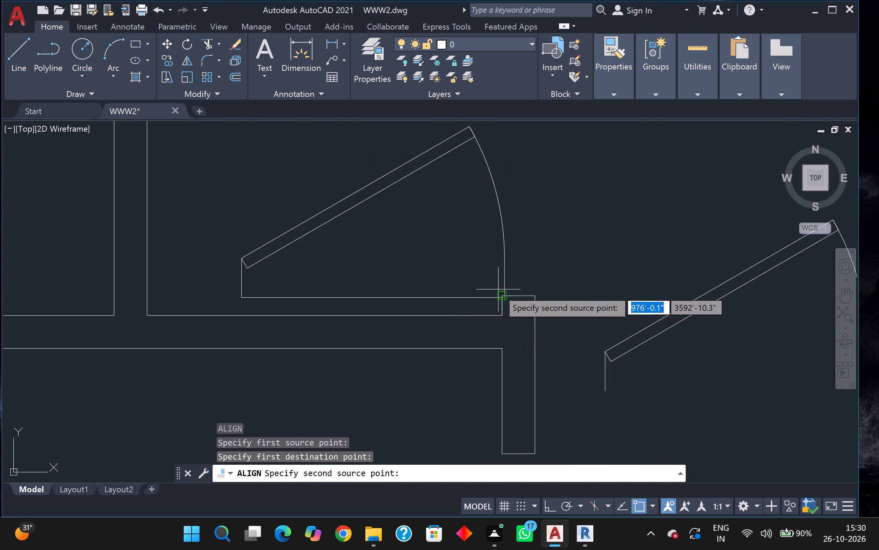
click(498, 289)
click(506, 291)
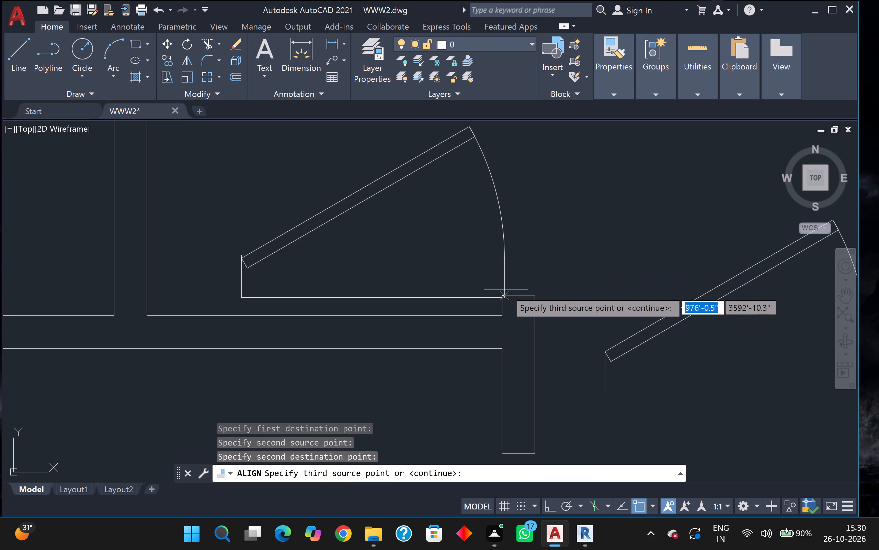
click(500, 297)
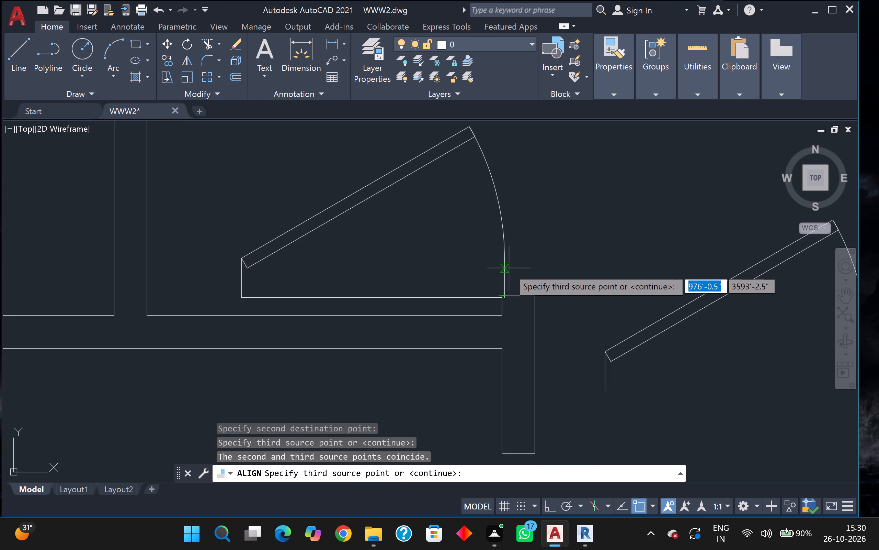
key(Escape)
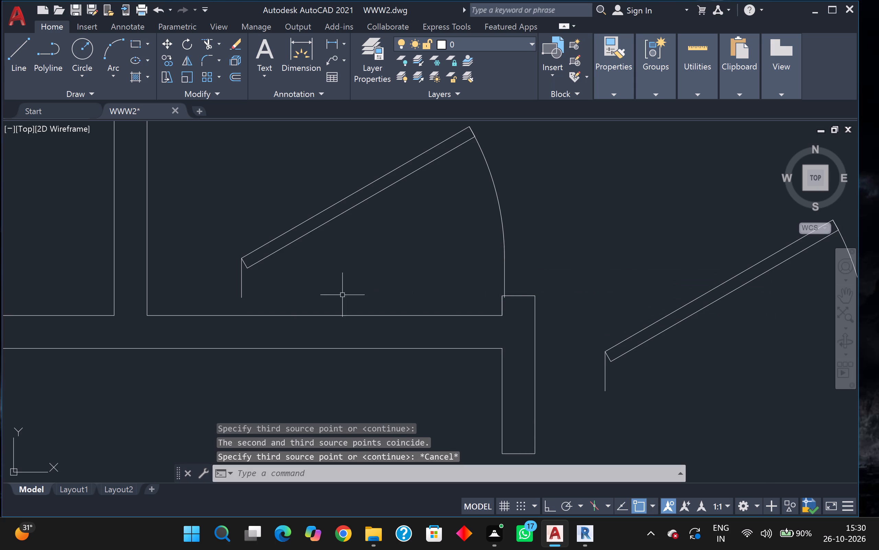
Align the right small upper room's door to its side doorway, hinge end on the lower jamb and arc end on the upper, scaling to fit.
click(239, 288)
click(243, 288)
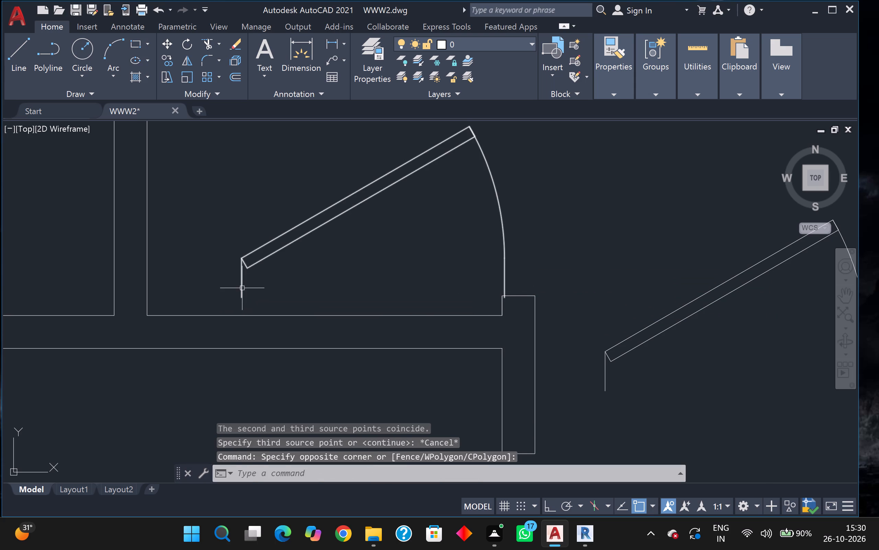
click(243, 286)
key(a)
key(l)
key(Return)
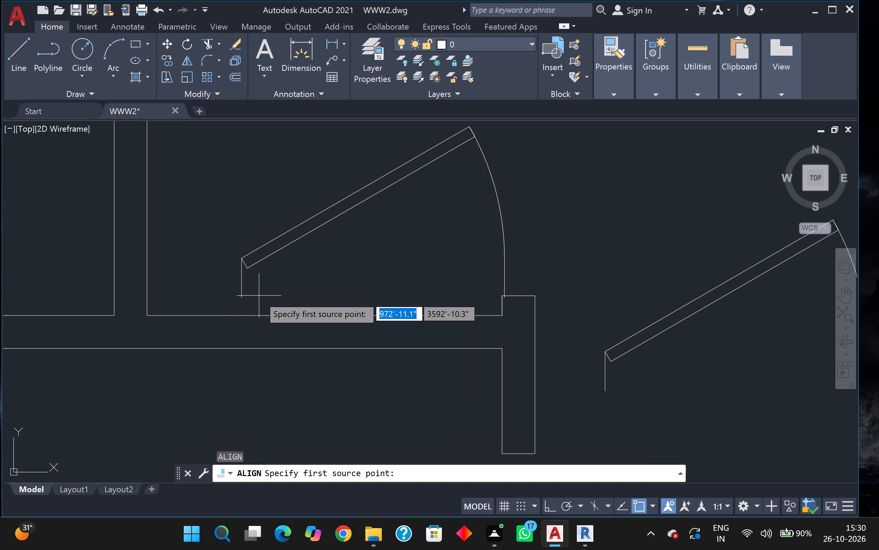
scroll(258, 296, up, 1)
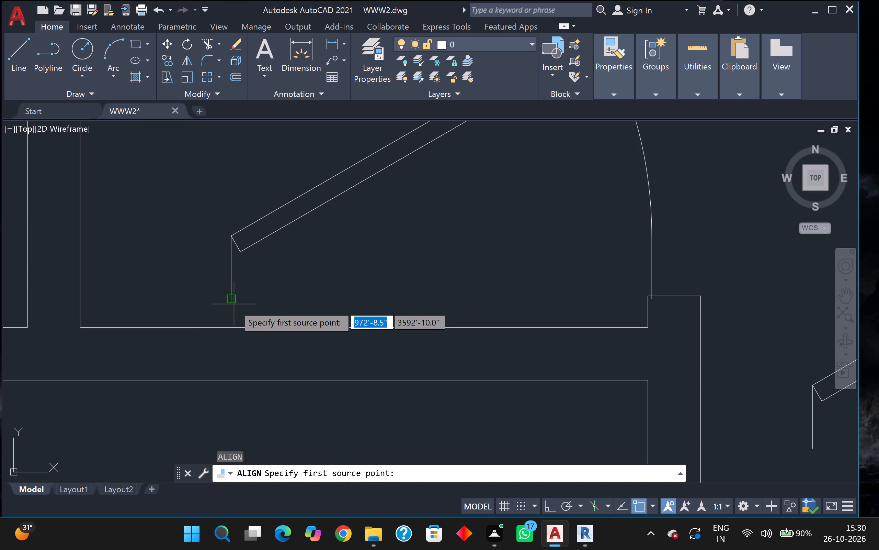
click(234, 304)
scroll(541, 301, up, 2)
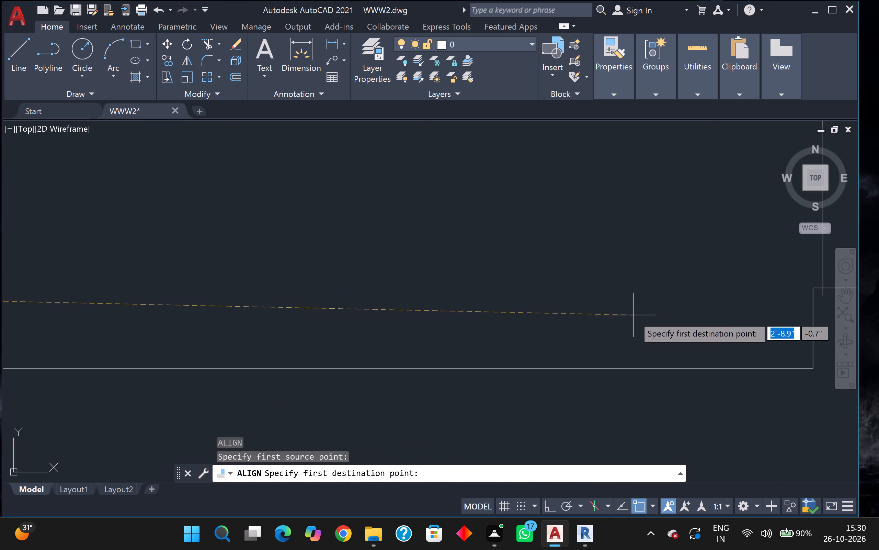
middle_drag(633, 315, 390, 329)
scroll(534, 303, up, 2)
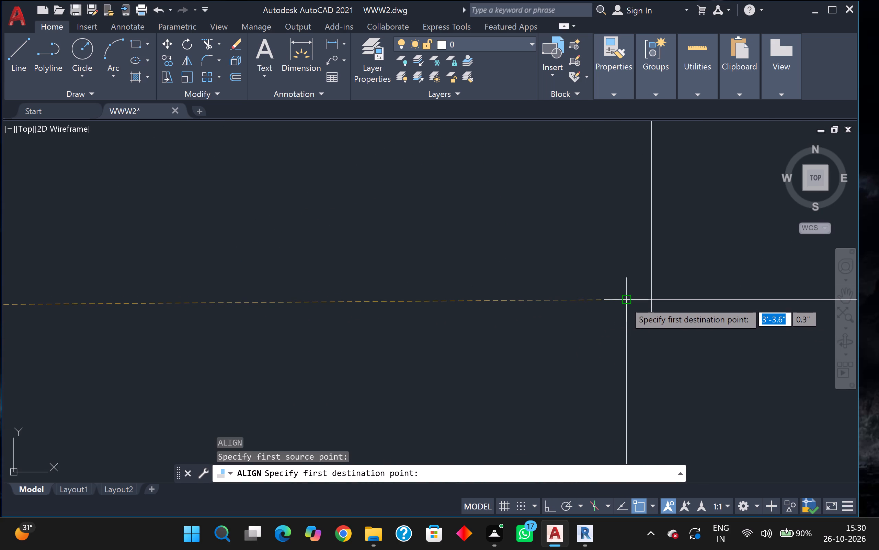
click(625, 301)
click(650, 323)
scroll(584, 286, down, 5)
middle_drag(602, 206, 590, 346)
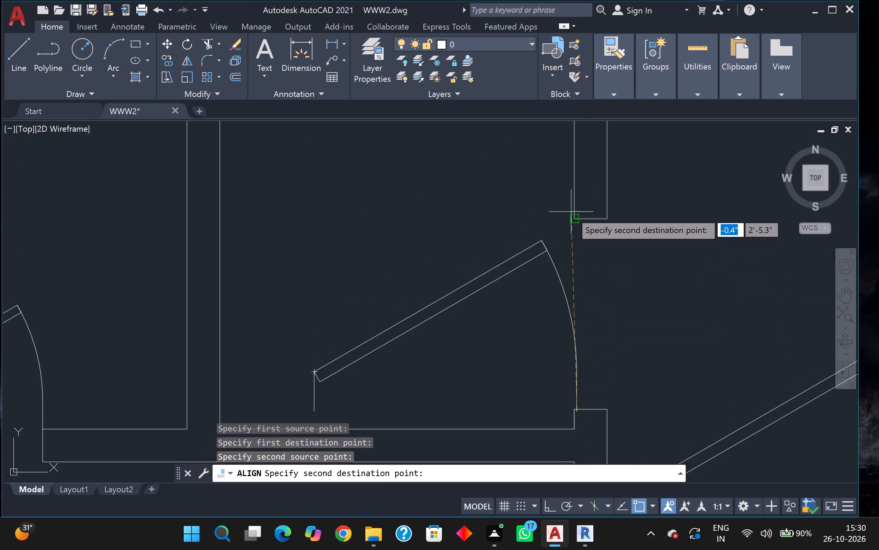
scroll(571, 220, up, 3)
click(582, 214)
key(Return)
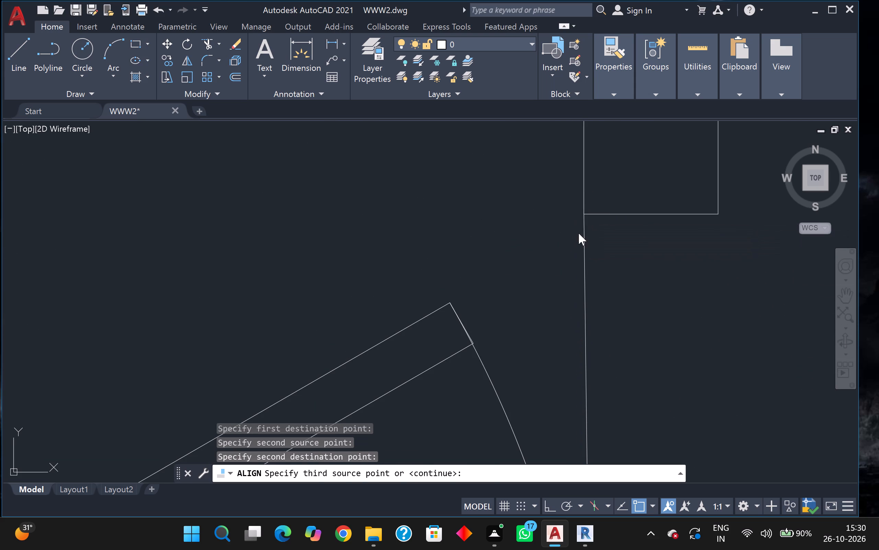
drag(604, 264, 580, 234)
Align the upper right room's door to its doorway, hinge end on the lower jamb and arc end on the upper, scaling to fit.
scroll(580, 234, down, 6)
middle_drag(600, 266, 456, 228)
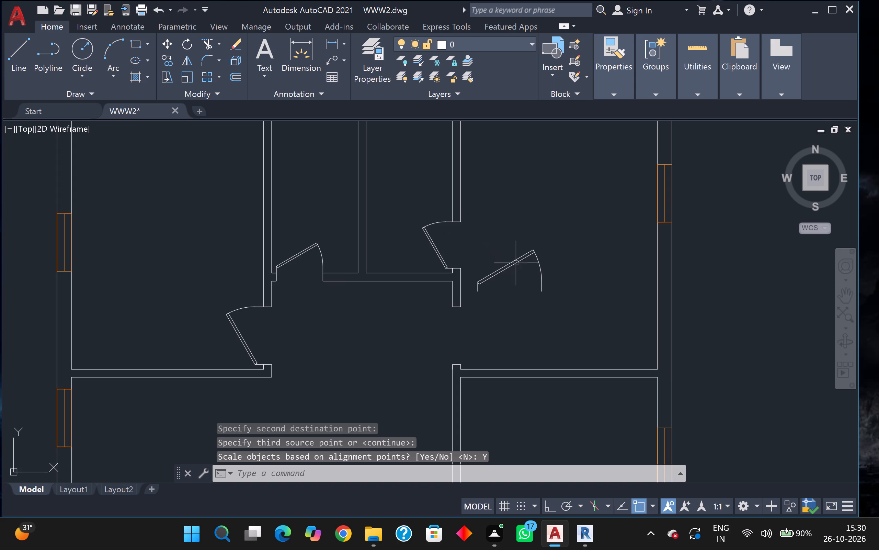
click(513, 261)
key(a)
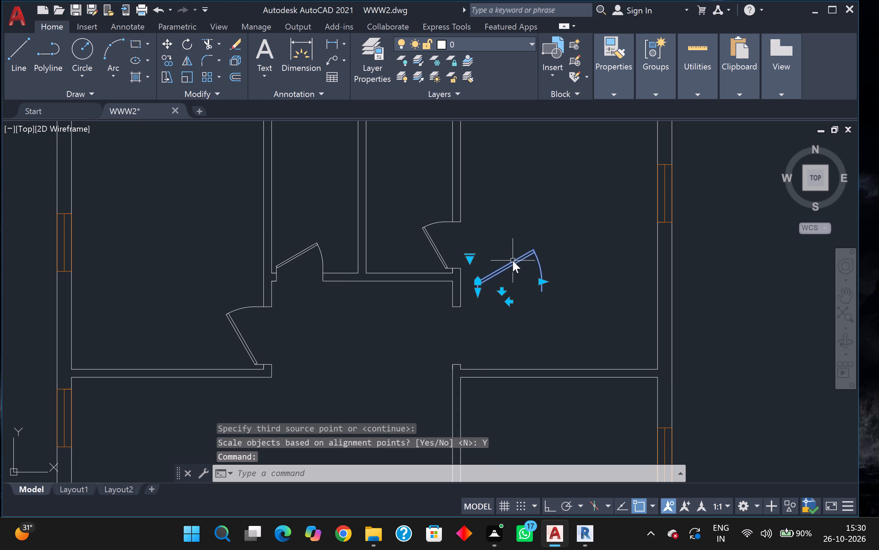
key(l)
key(Return)
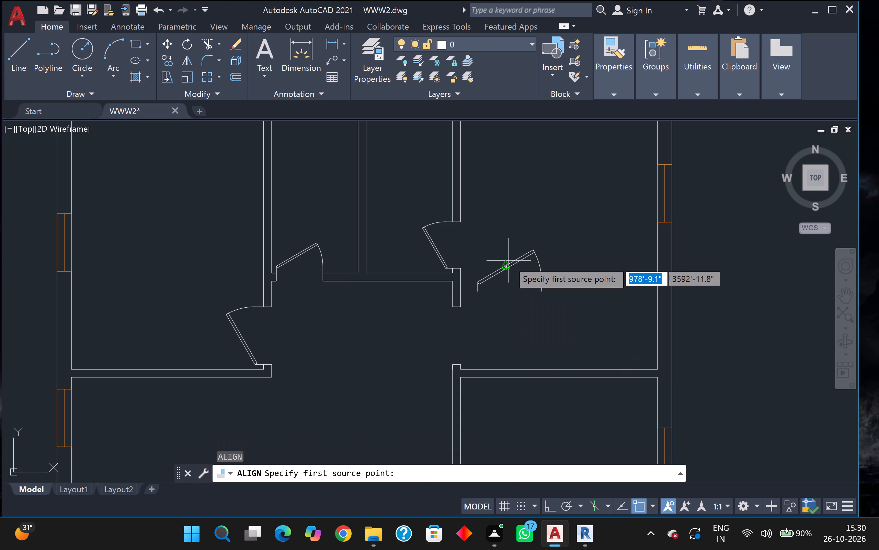
scroll(507, 261, up, 1)
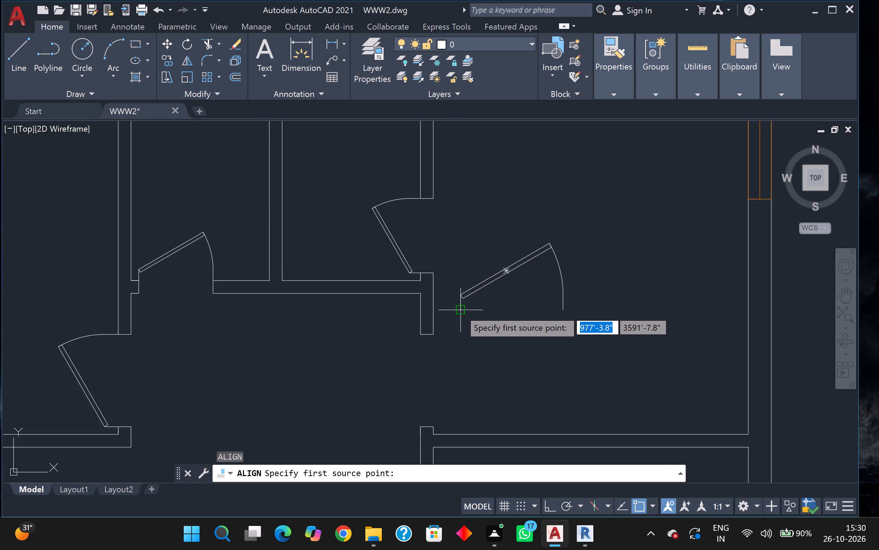
click(459, 309)
middle_drag(459, 374, 428, 327)
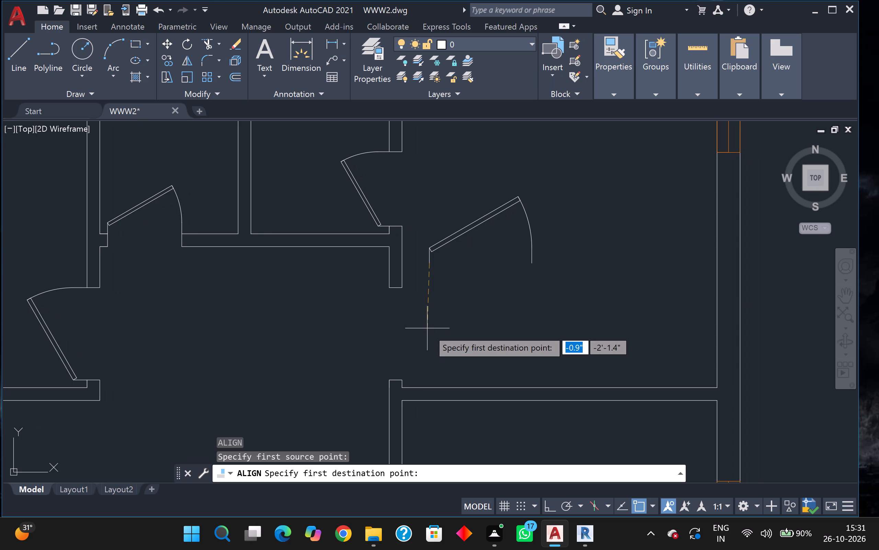
scroll(446, 349, up, 1)
click(376, 400)
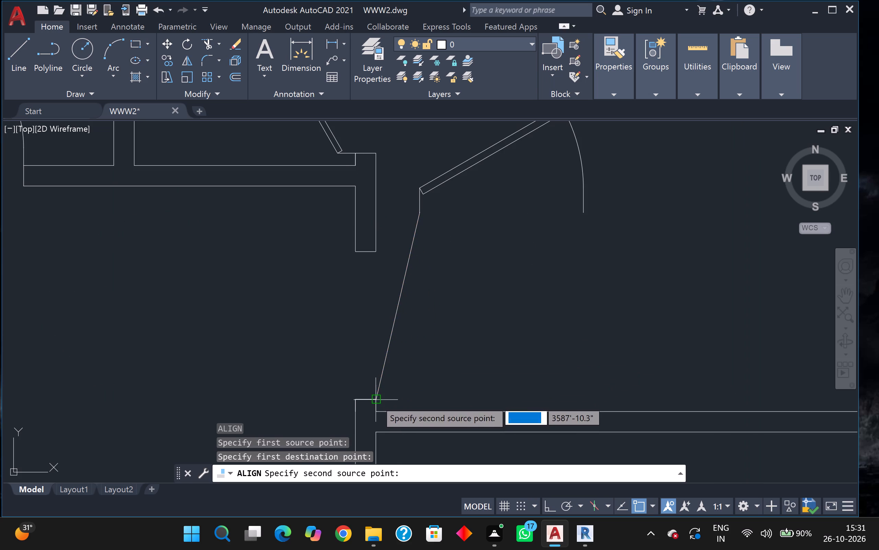
click(579, 214)
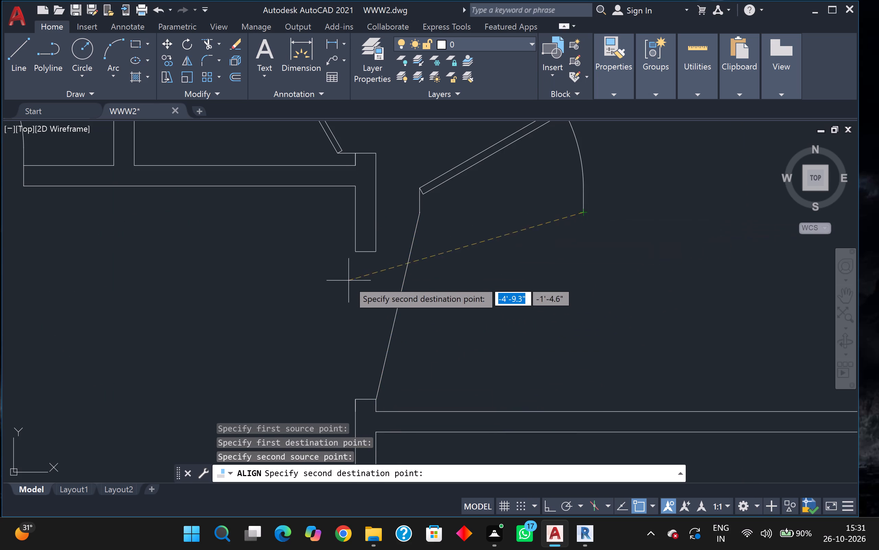
click(376, 252)
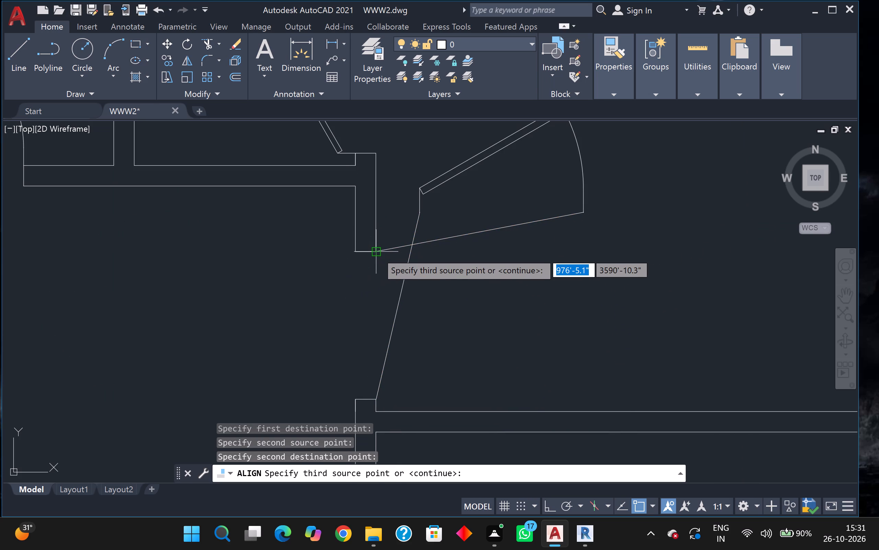
key(Return)
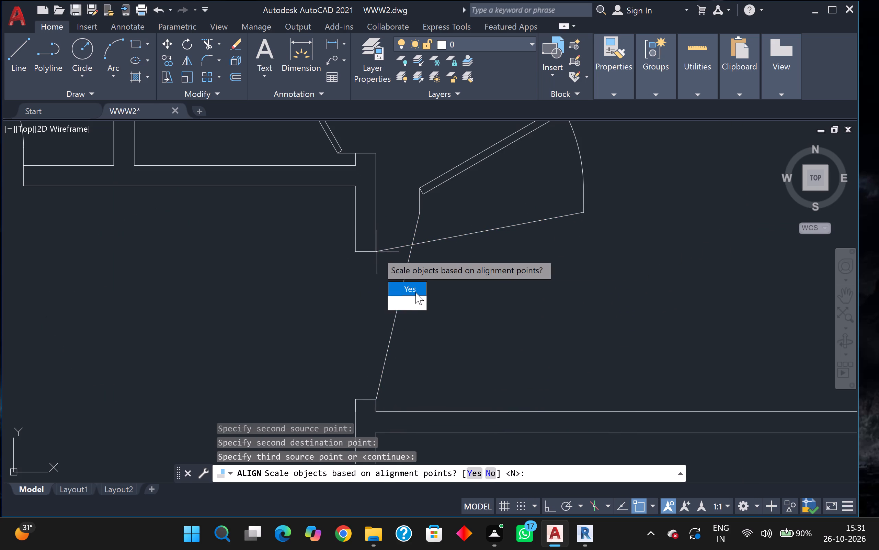
drag(415, 292, 377, 252)
Flip the swing direction of the upper right and middle right rooms' doors so both open into their rooms.
scroll(414, 241, down, 3)
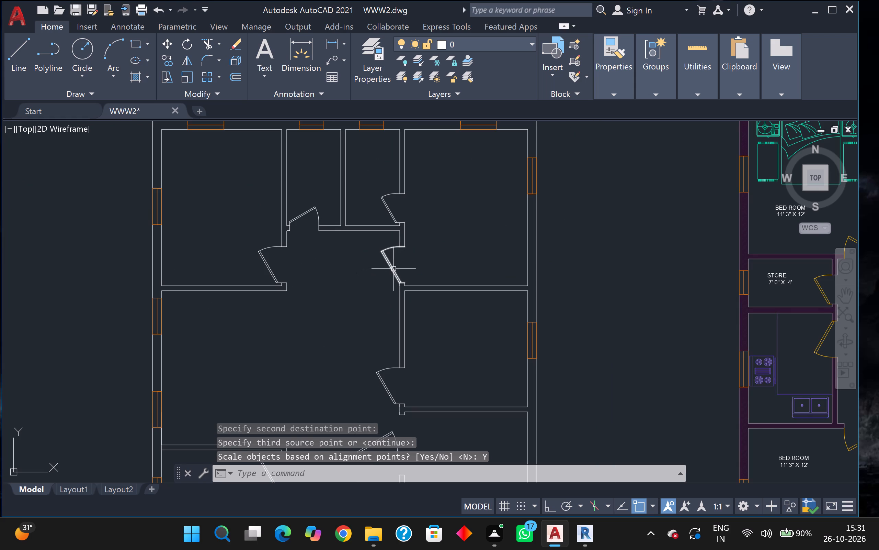
click(393, 268)
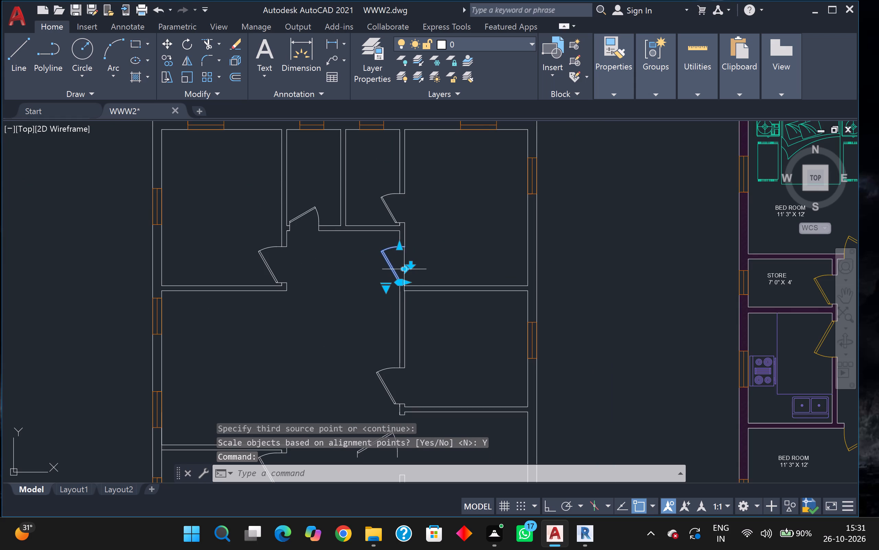
click(407, 271)
middle_drag(416, 360, 426, 313)
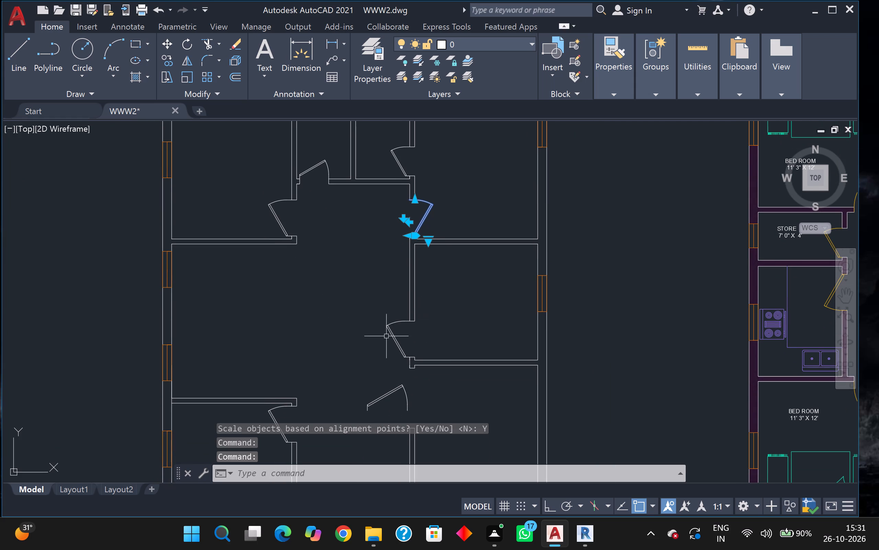
click(396, 339)
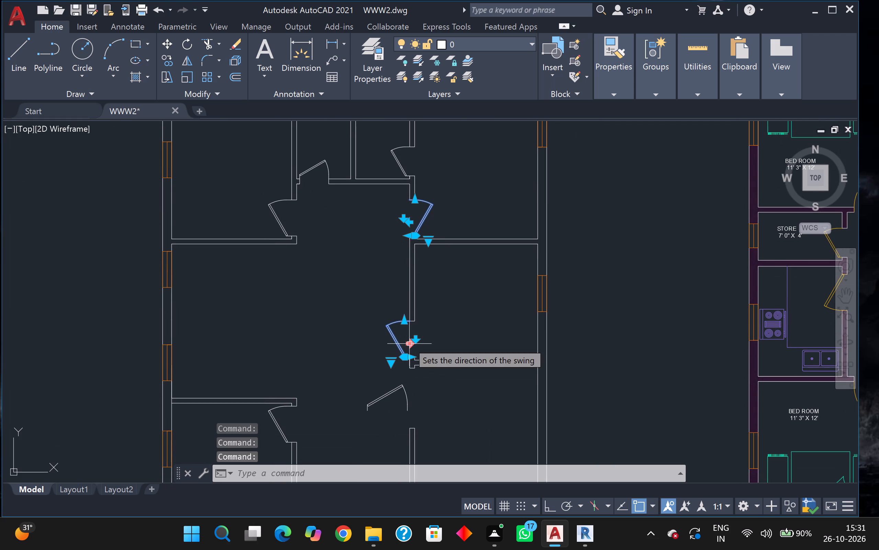
click(408, 342)
scroll(378, 346, down, 1)
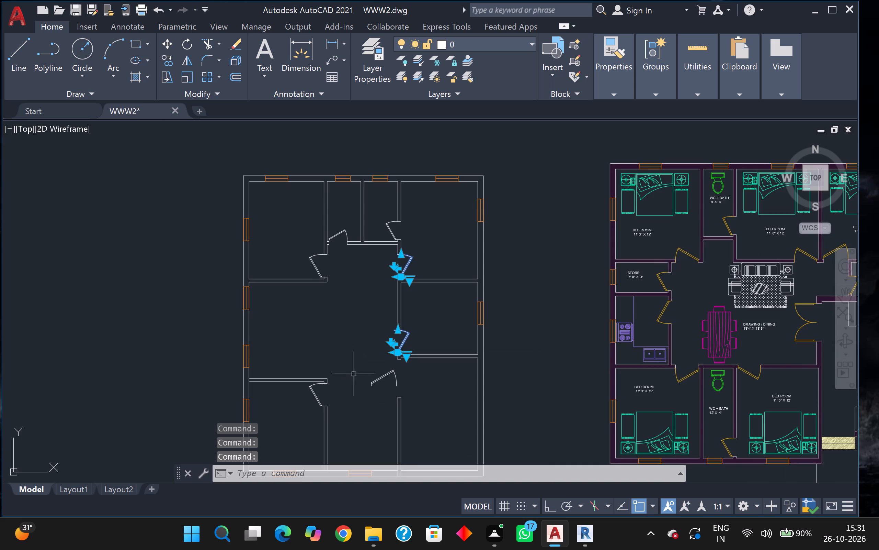
scroll(347, 252, up, 1)
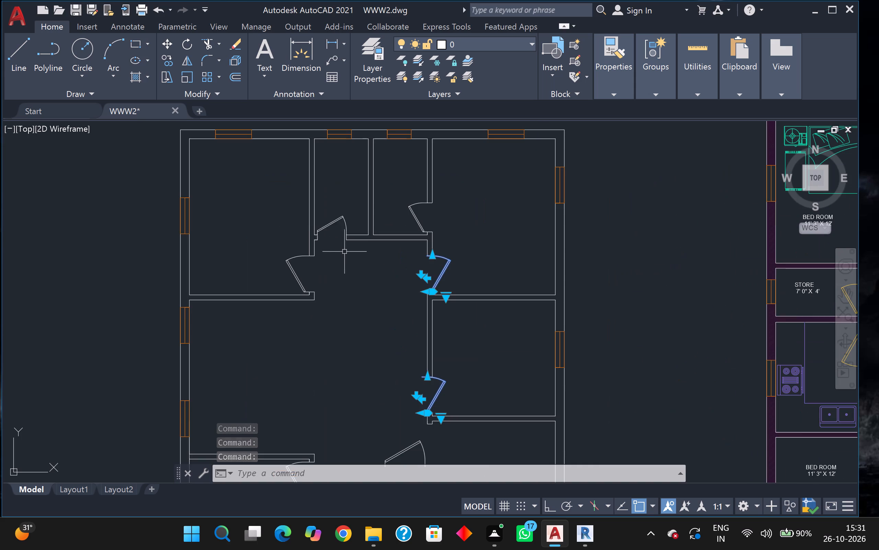
scroll(326, 230, up, 1)
scroll(326, 230, down, 3)
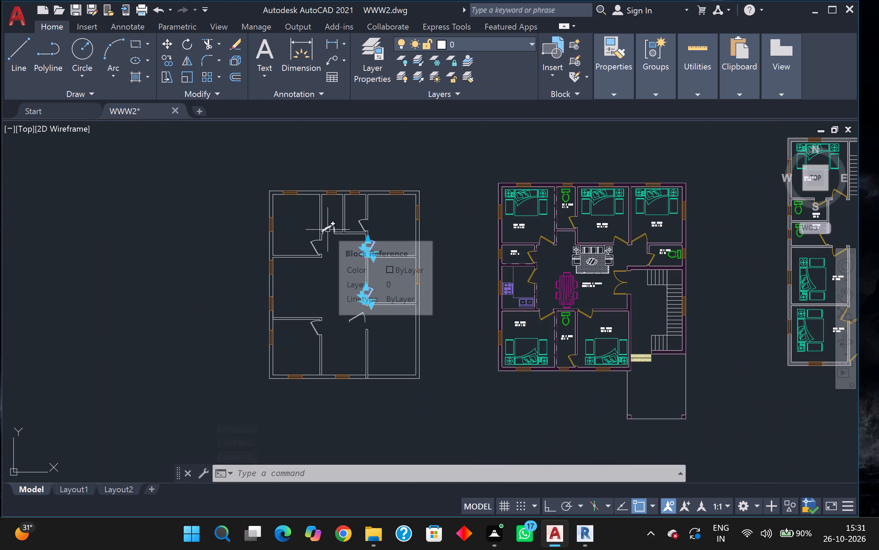
key(Escape)
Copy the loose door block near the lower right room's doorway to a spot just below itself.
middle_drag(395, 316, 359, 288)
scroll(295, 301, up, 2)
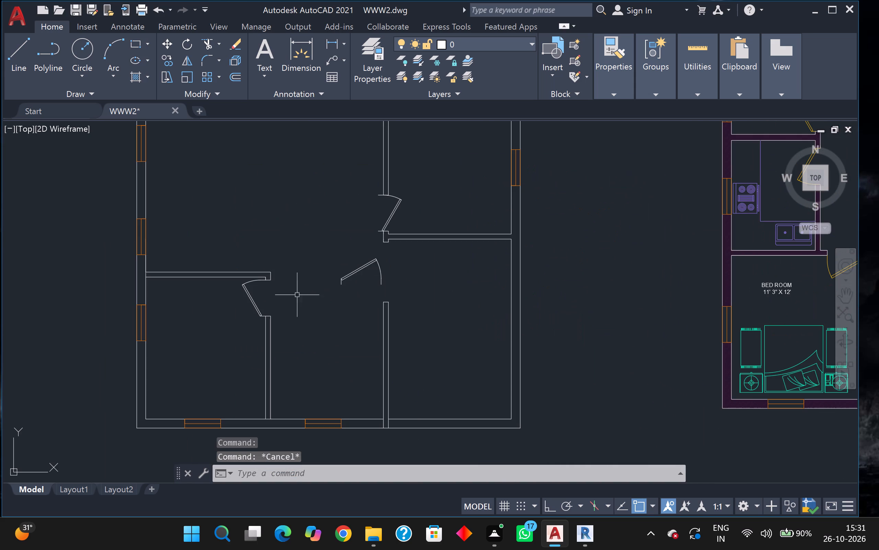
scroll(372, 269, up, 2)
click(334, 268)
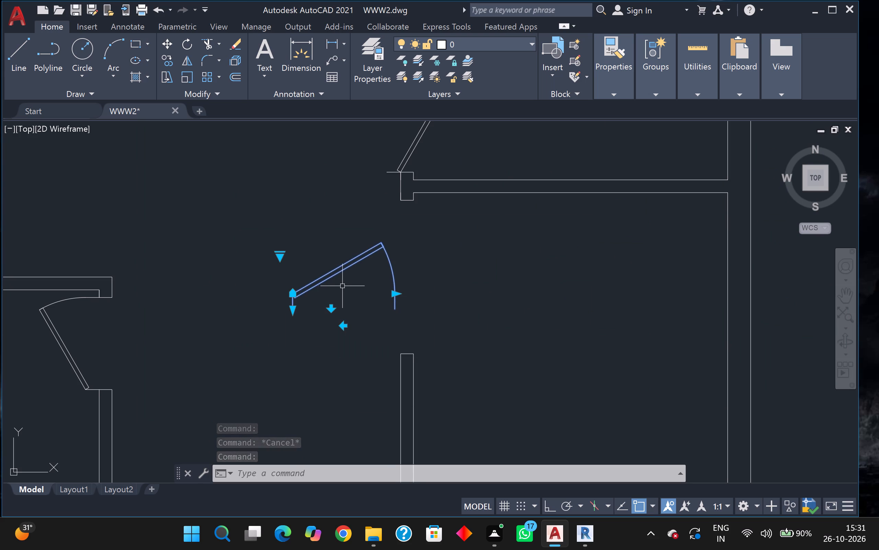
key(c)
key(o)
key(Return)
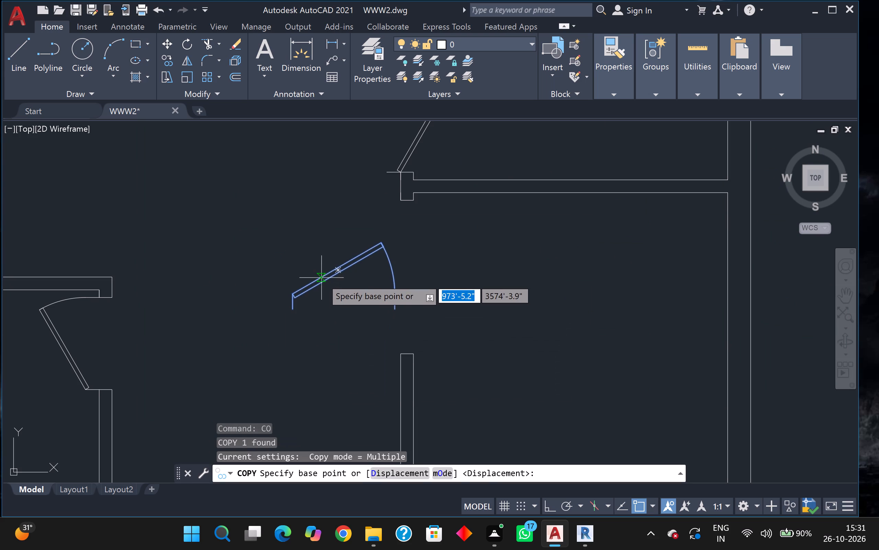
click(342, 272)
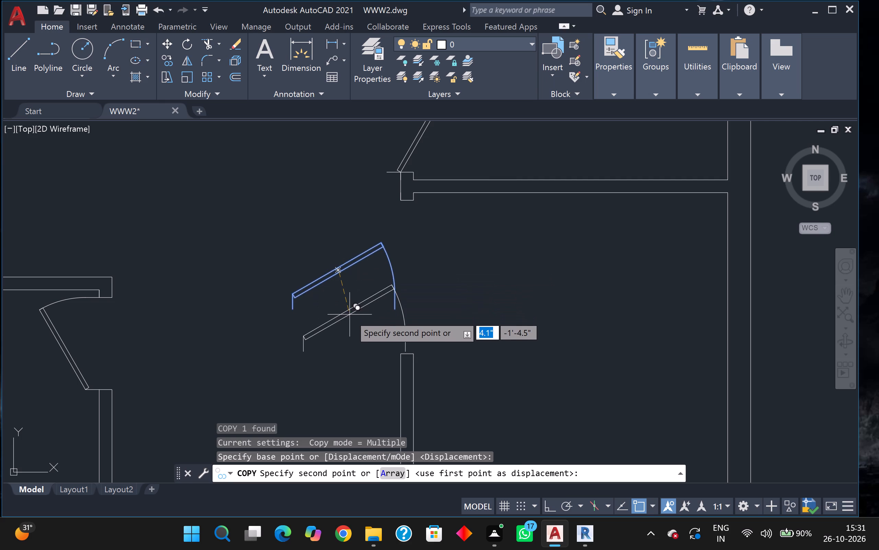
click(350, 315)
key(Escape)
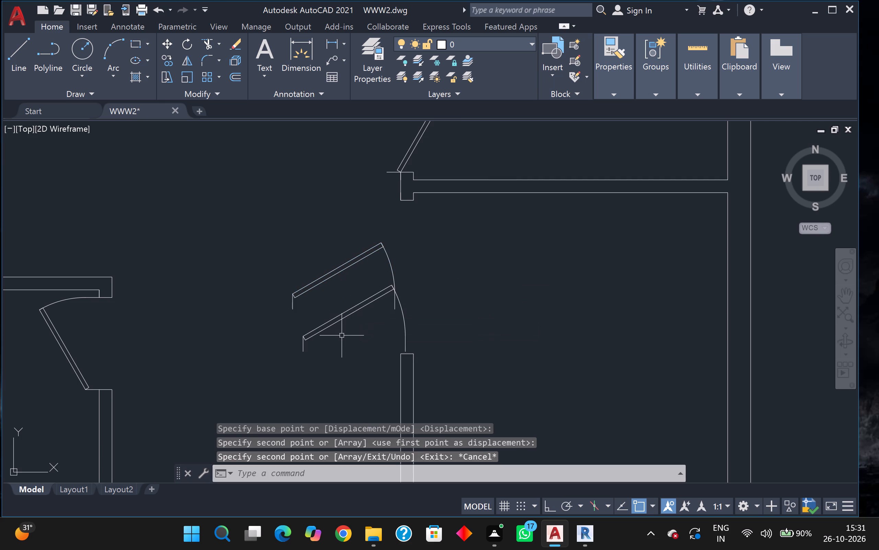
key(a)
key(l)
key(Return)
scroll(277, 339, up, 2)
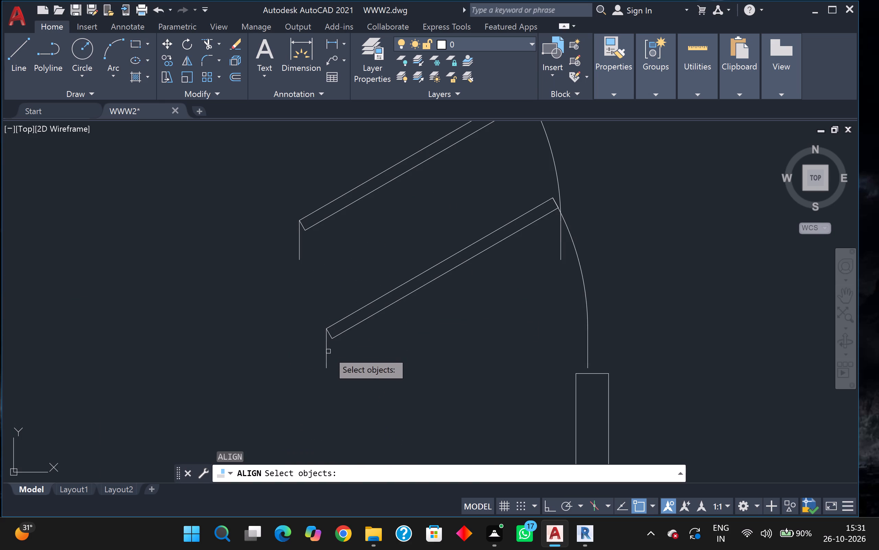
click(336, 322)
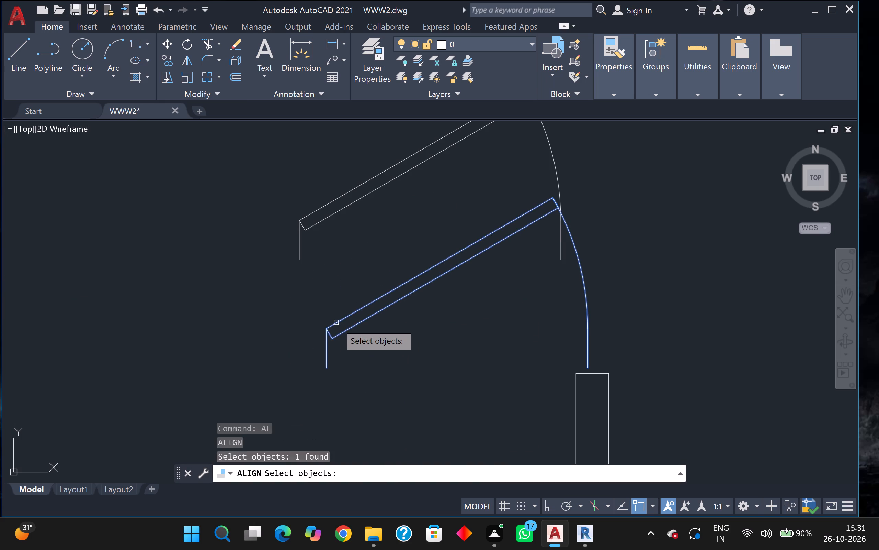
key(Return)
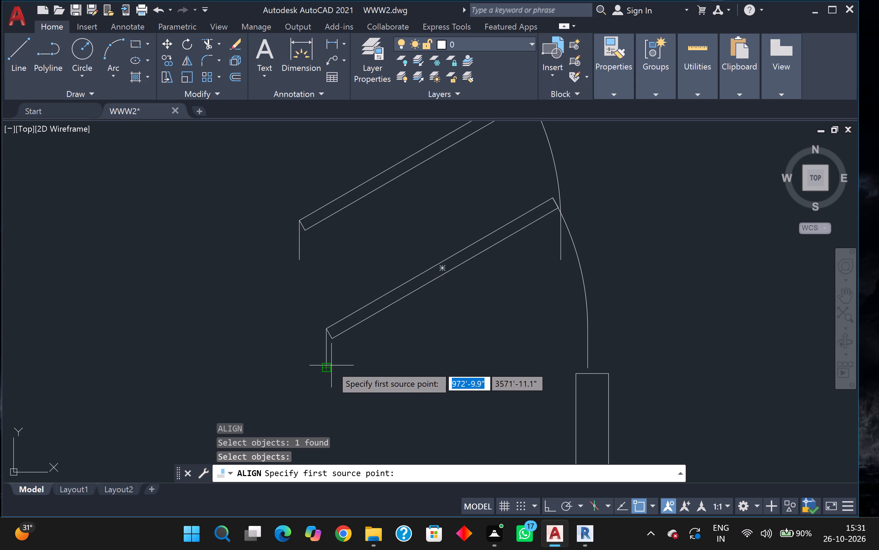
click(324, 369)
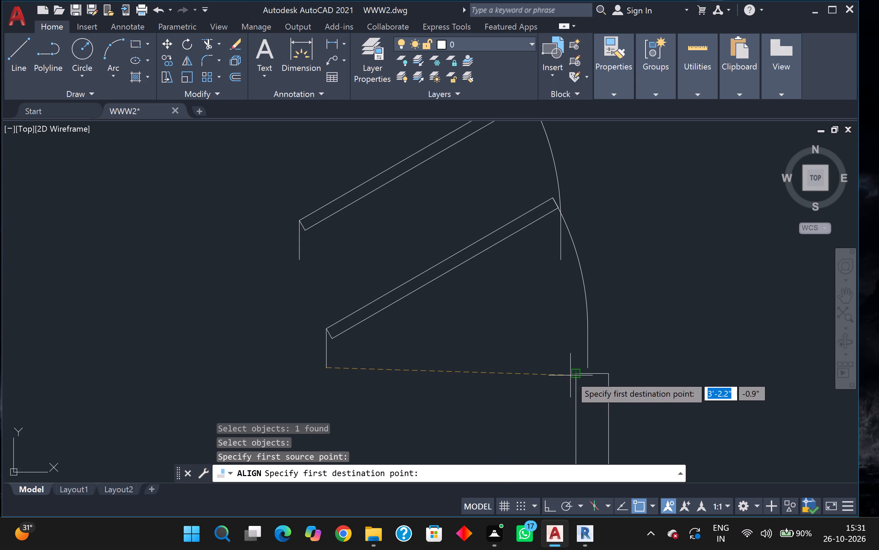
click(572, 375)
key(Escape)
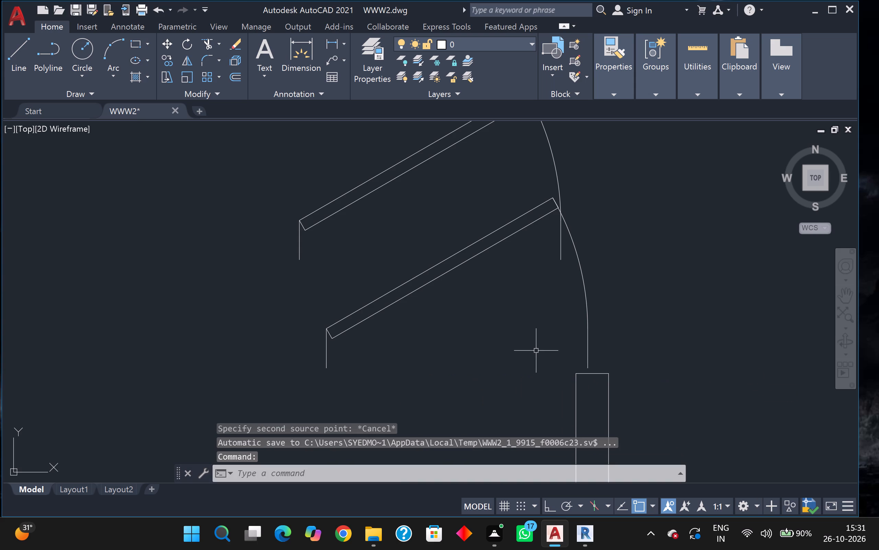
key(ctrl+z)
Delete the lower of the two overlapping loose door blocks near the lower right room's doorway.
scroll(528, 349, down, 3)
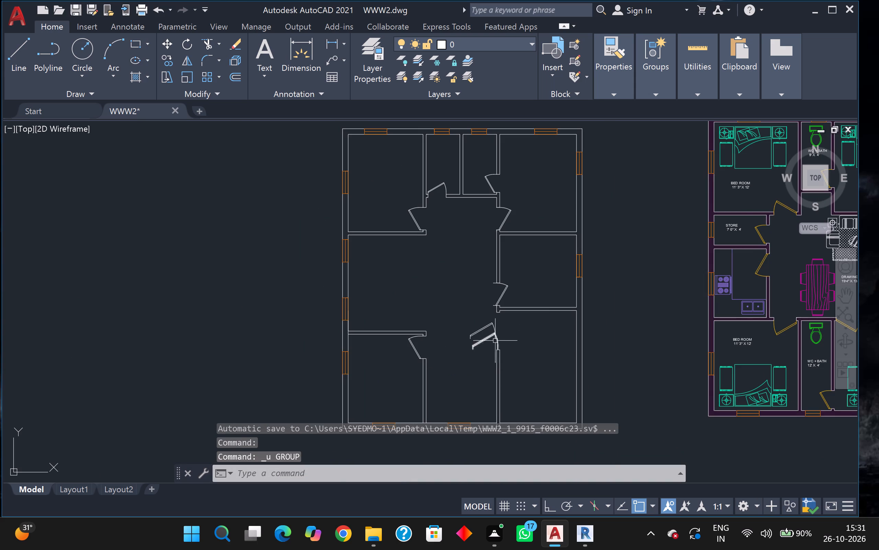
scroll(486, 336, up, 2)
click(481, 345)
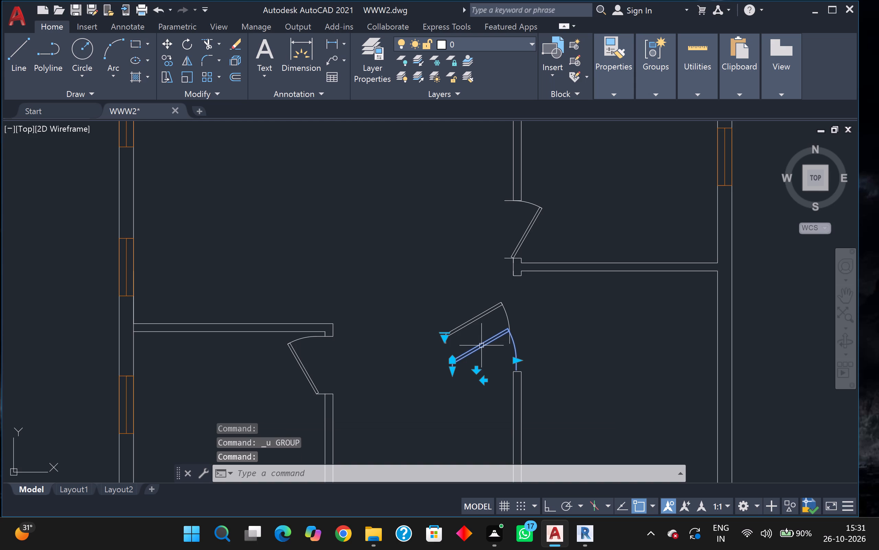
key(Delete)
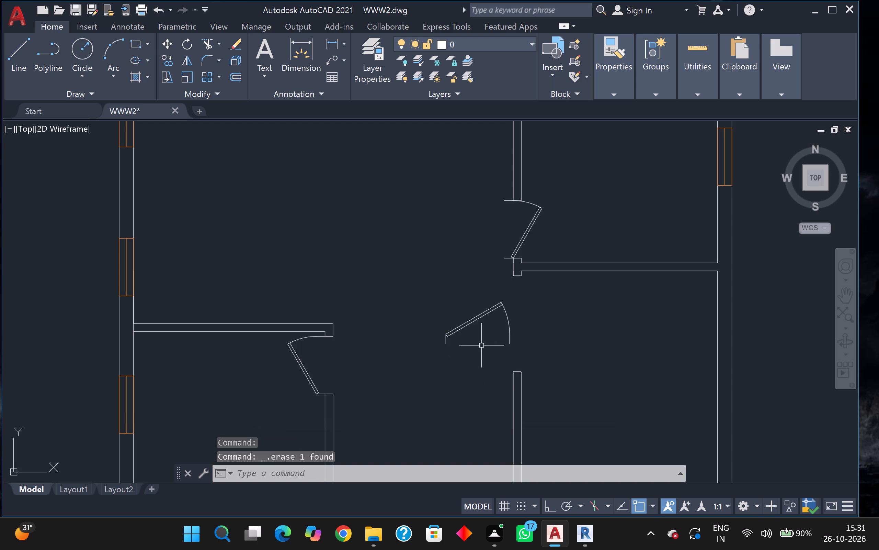
Align the loose door block's hinge end to the lower right doorway's lower jamb, turning its arc end upward and scaling to fit.
key(a)
key(l)
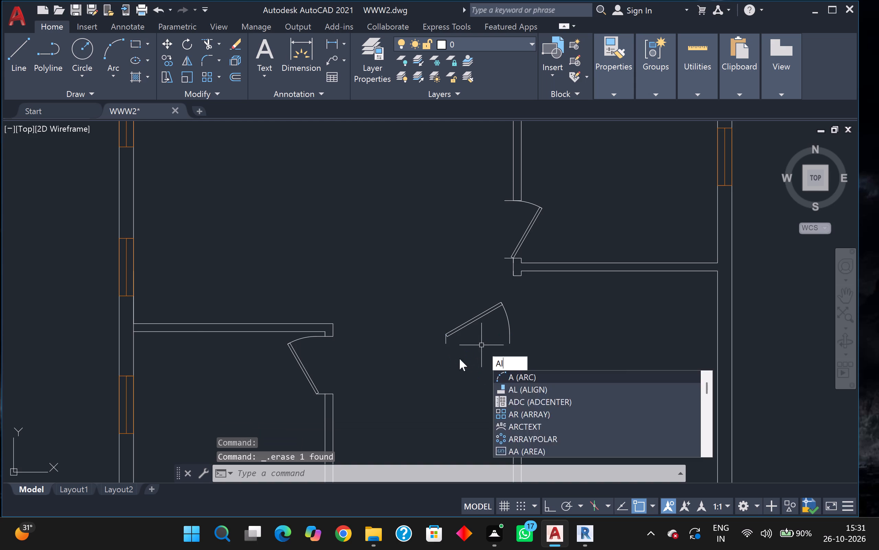
key(Return)
scroll(459, 359, up, 2)
click(438, 297)
key(Return)
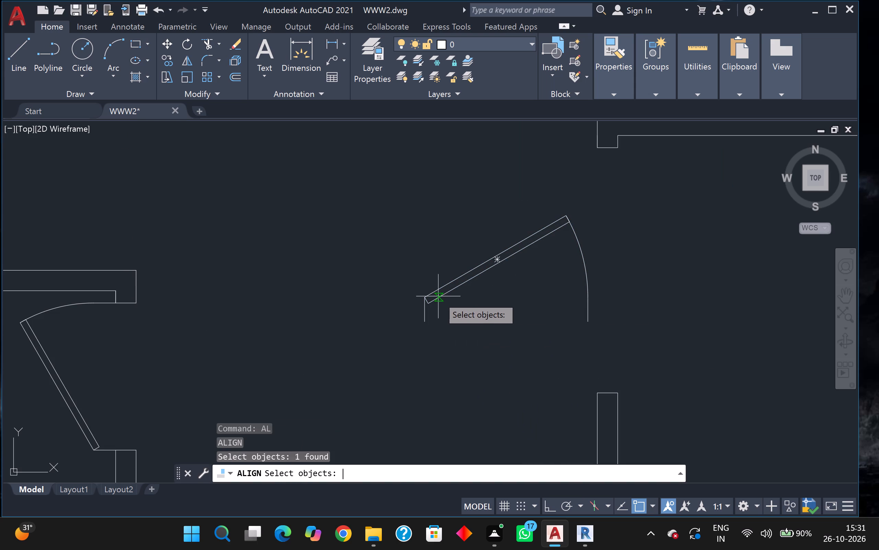
click(421, 327)
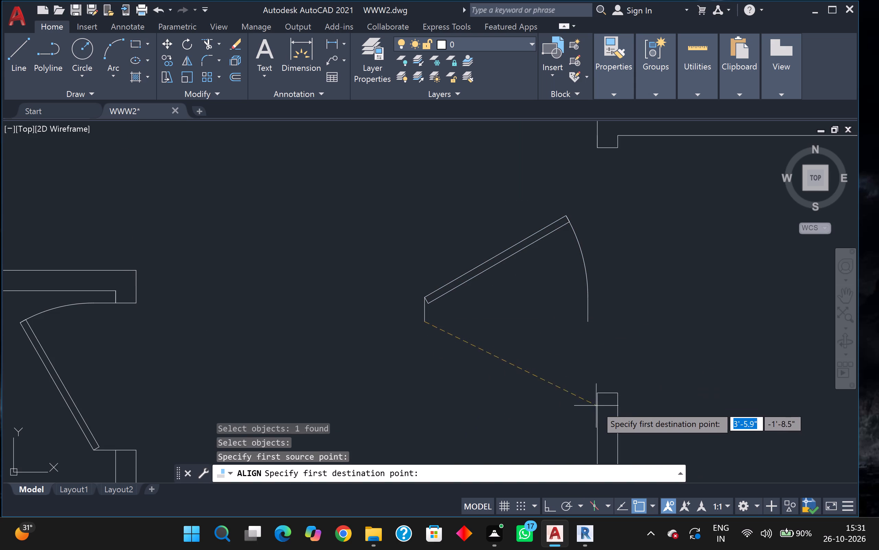
click(595, 395)
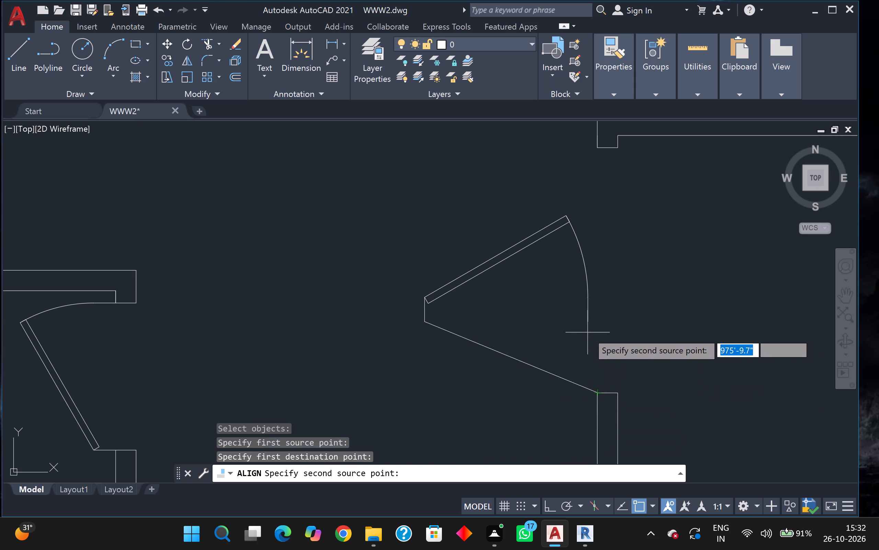
click(587, 323)
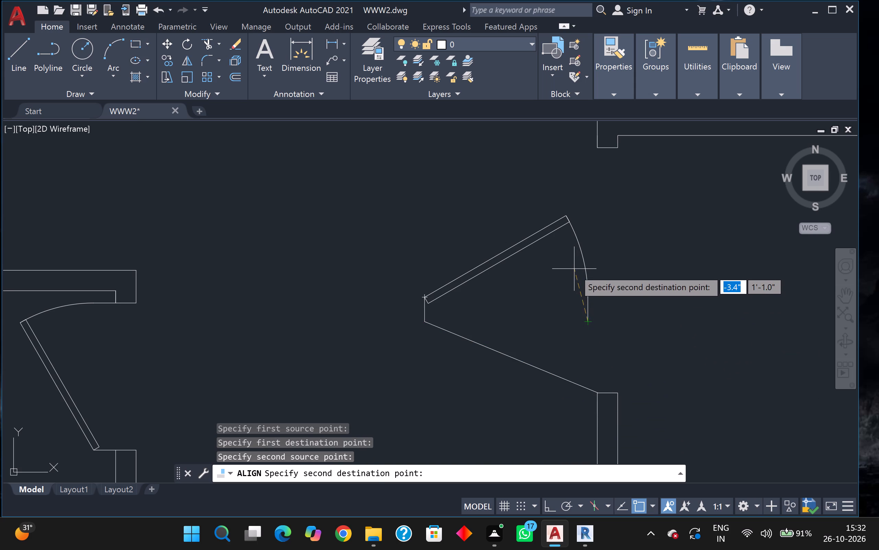
click(572, 255)
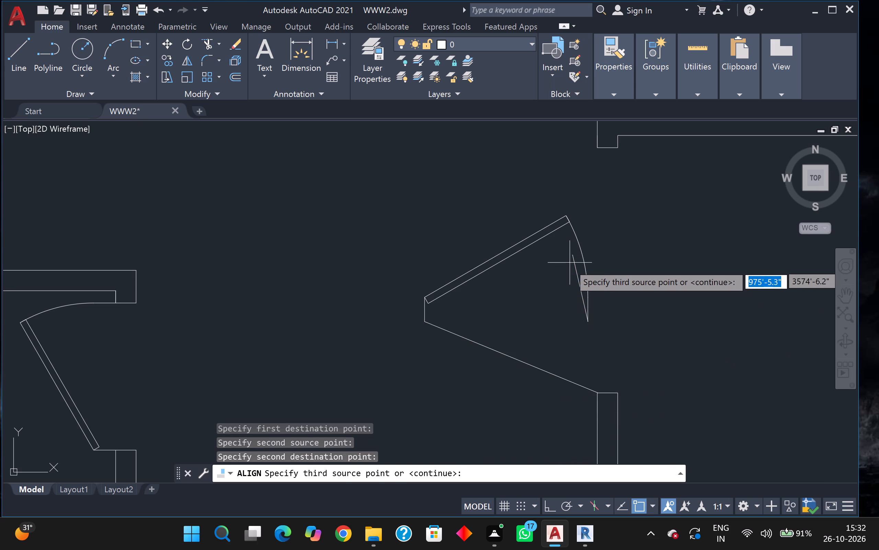
key(Return)
drag(593, 315, 560, 282)
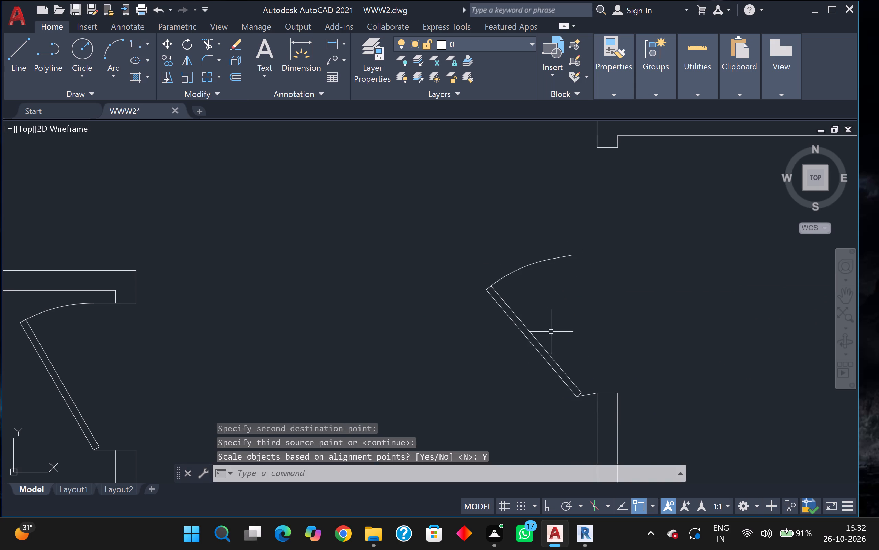
Move the rotated door block slightly up and away from the lower right doorway's lower jamb.
click(546, 355)
key(m)
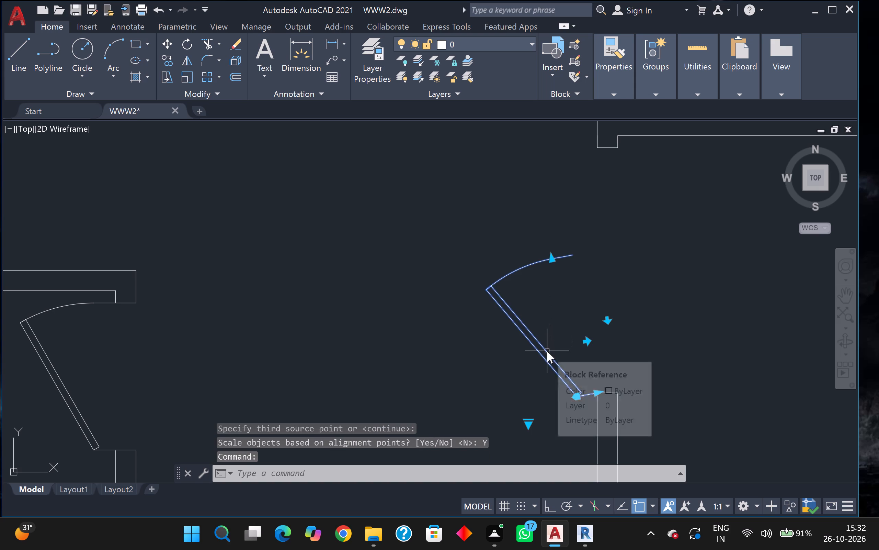
key(Return)
click(543, 346)
click(508, 326)
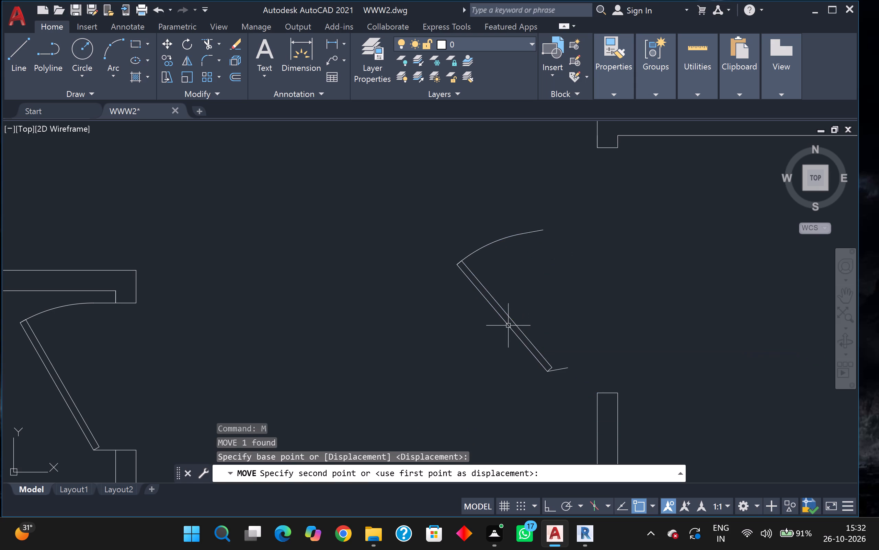
scroll(507, 321, down, 2)
key(Escape)
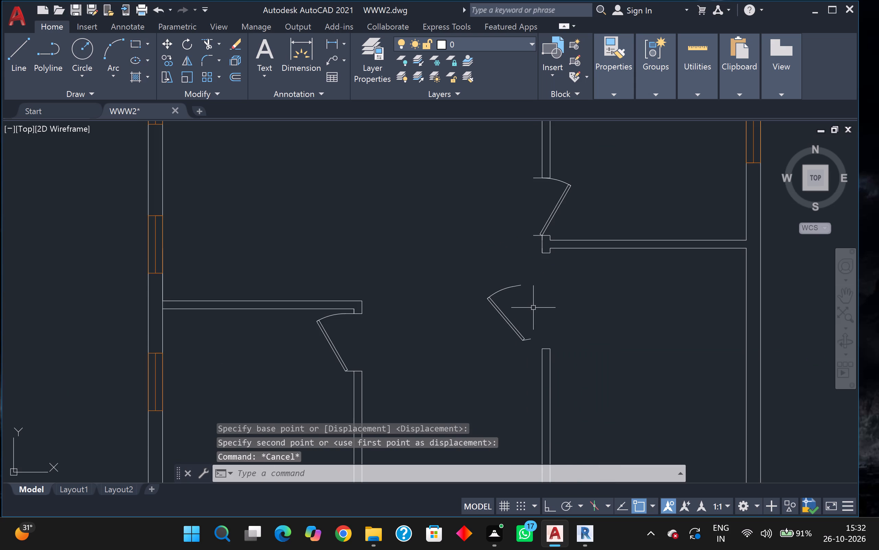
Try to mirror the loose door block about a line through its arc end, switching Ortho on for a horizontal axis.
middle_drag(534, 308, 436, 328)
scroll(437, 326, up, 1)
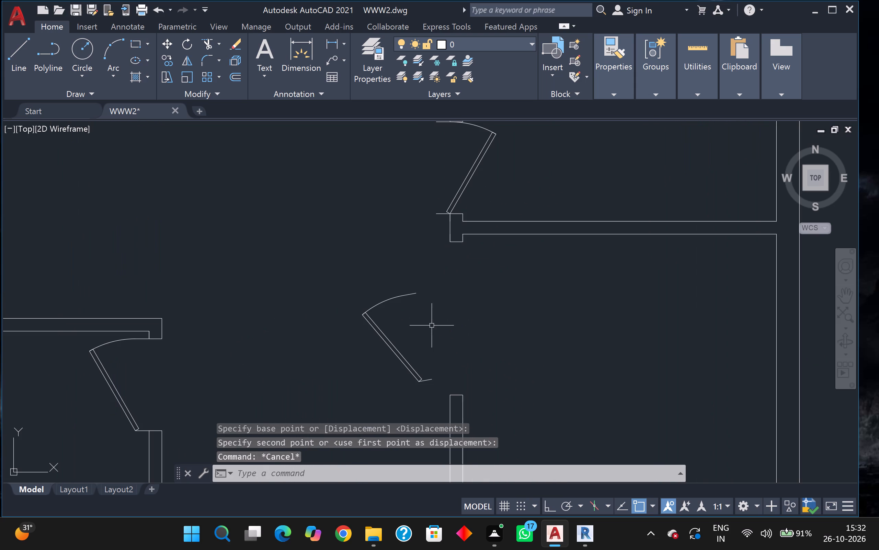
scroll(386, 341, down, 1)
click(386, 341)
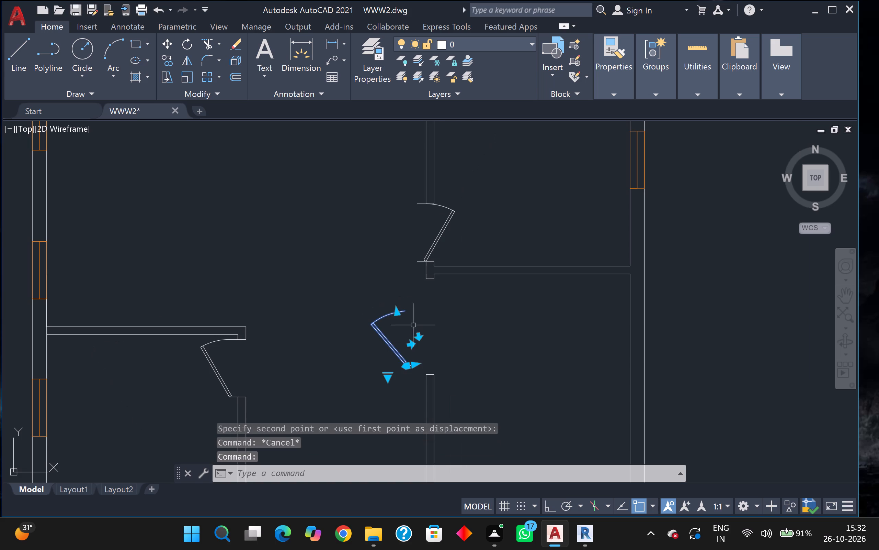
middle_drag(427, 321, 324, 295)
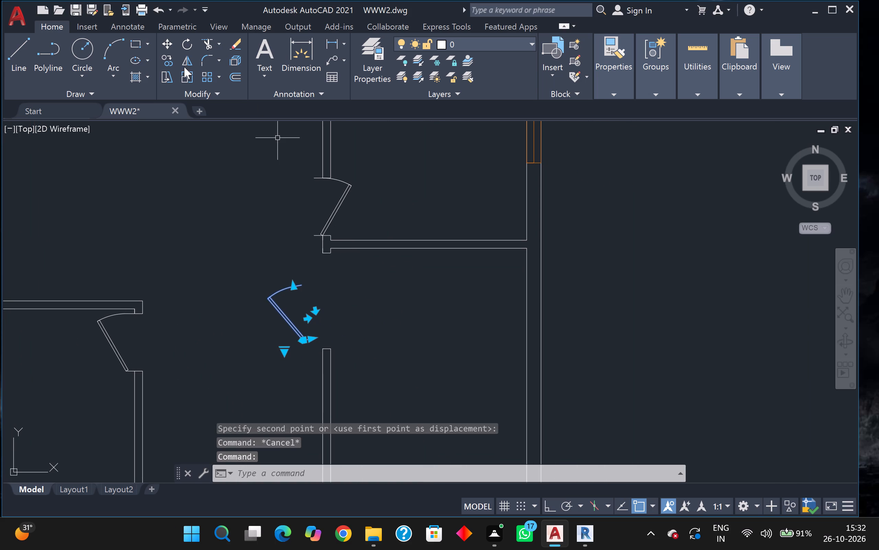
click(184, 67)
drag(303, 285, 272, 280)
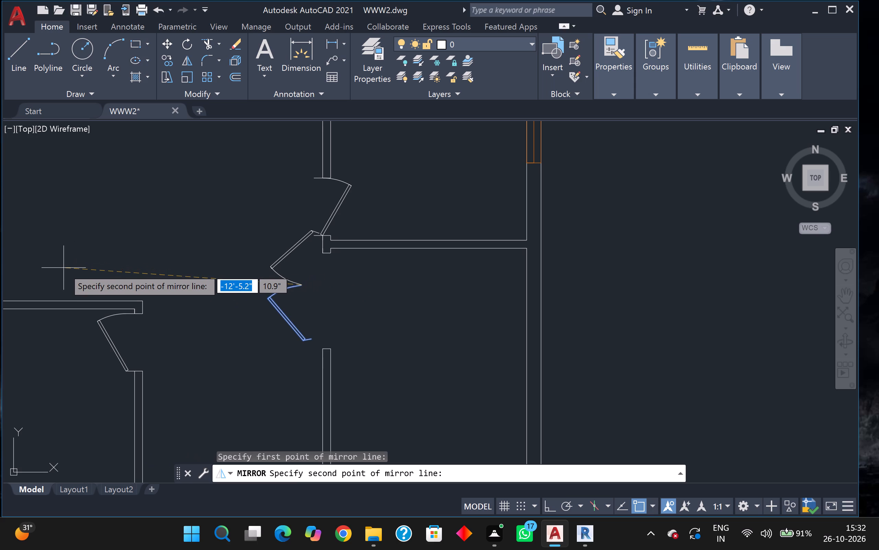
key(F8)
key(Return)
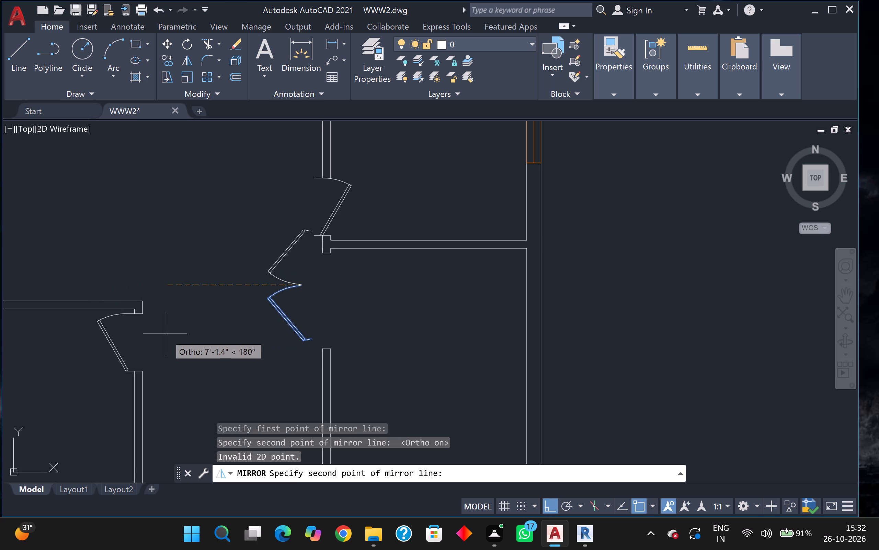
key(Escape)
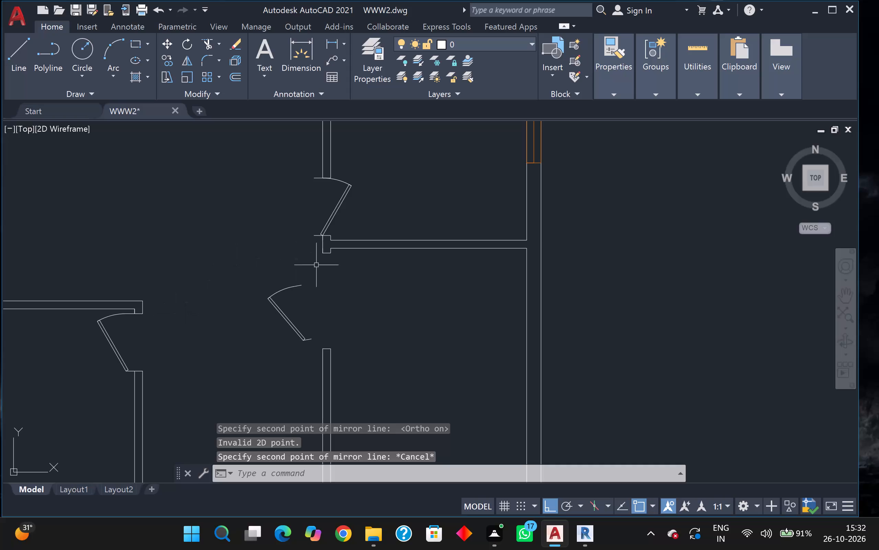
Mirror the loose door block about a horizontal line through its arc end, keeping the original to form a double door.
click(288, 288)
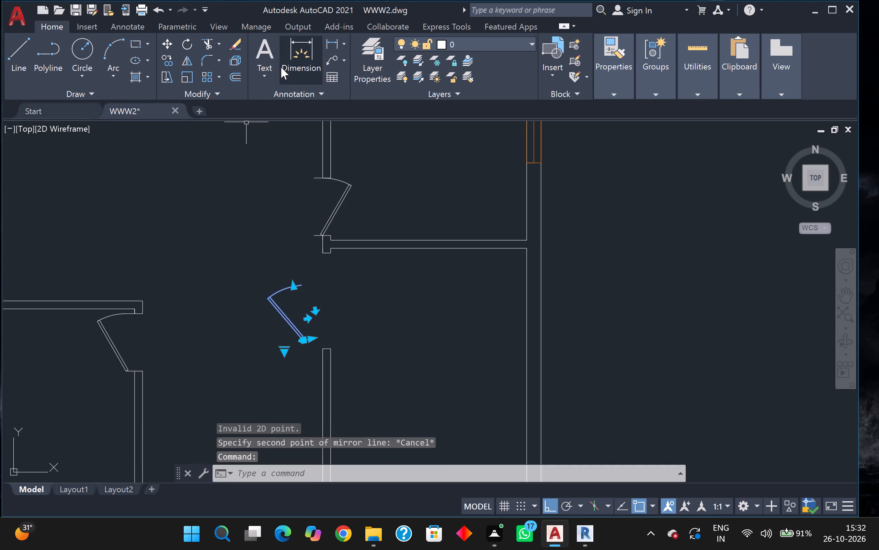
click(182, 67)
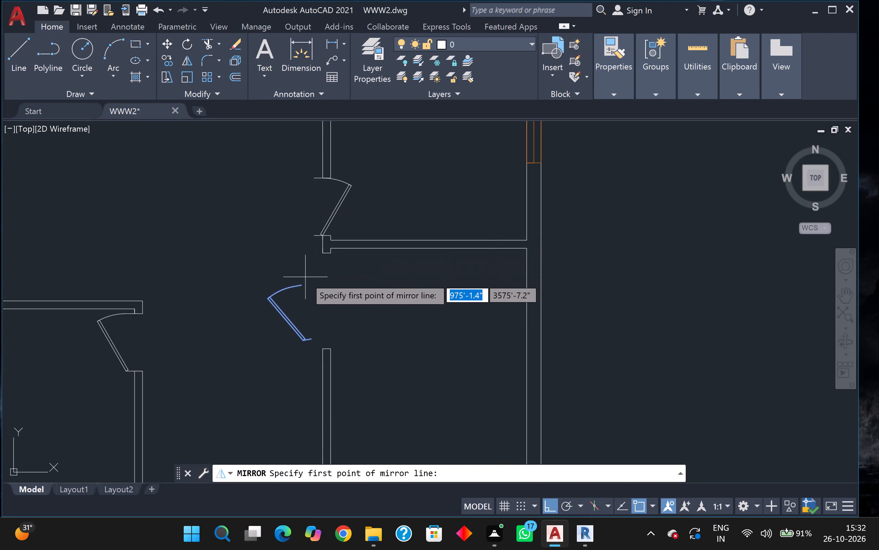
click(304, 282)
click(151, 254)
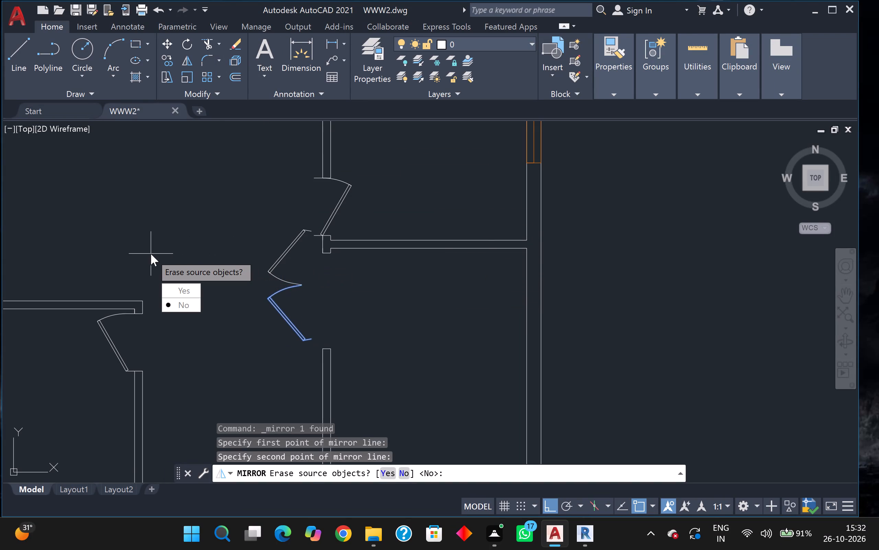
drag(188, 300, 151, 254)
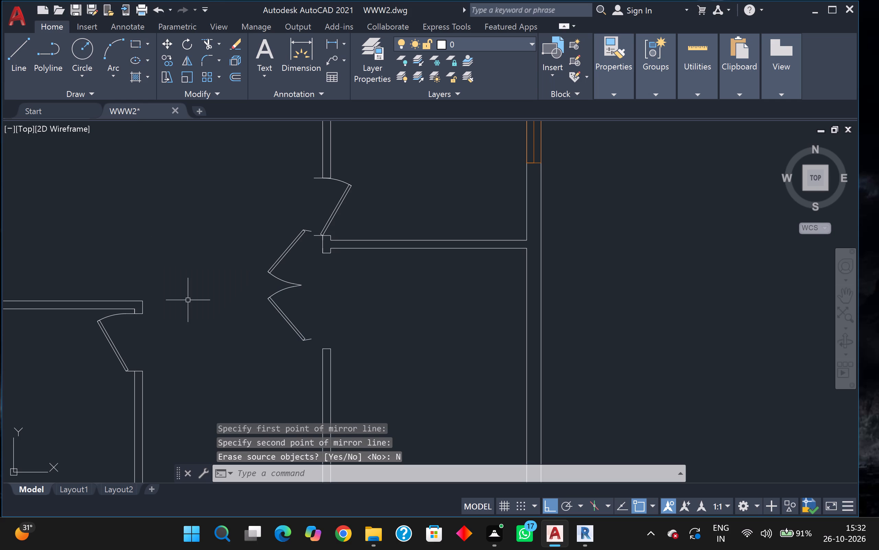
key(Escape)
Align both leaves of the double door to the lower right doorway, outer hinge ends on the lower and upper jambs, scaling to fit.
click(285, 253)
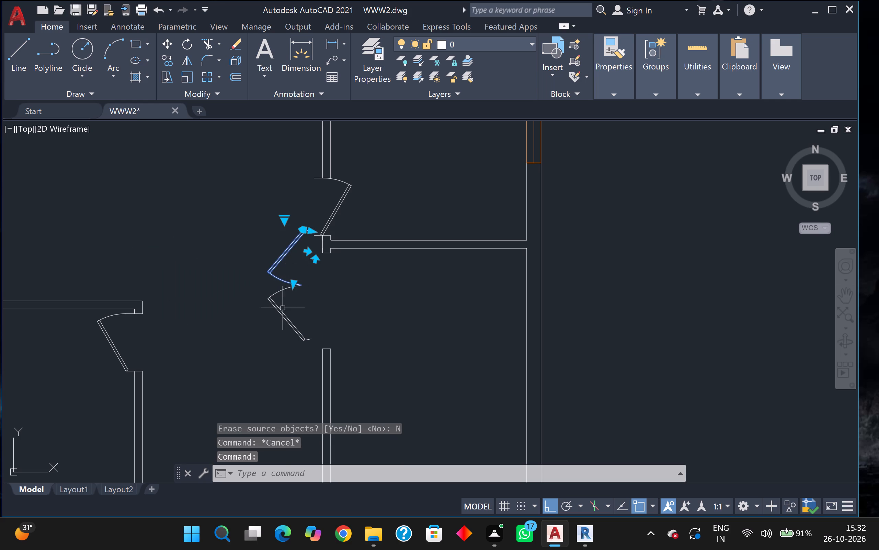
click(282, 309)
scroll(358, 349, up, 2)
middle_drag(358, 349, 261, 378)
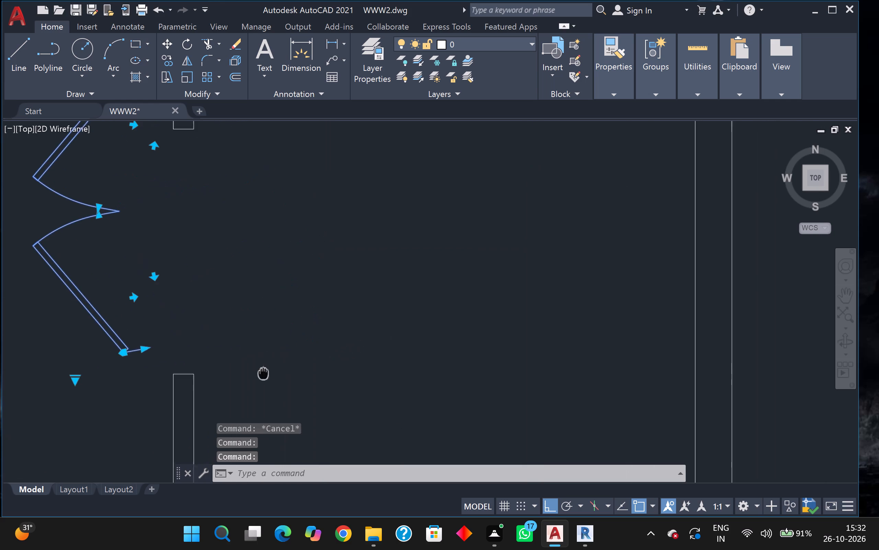
middle_drag(261, 378, 263, 385)
middle_drag(321, 352, 333, 369)
key(a)
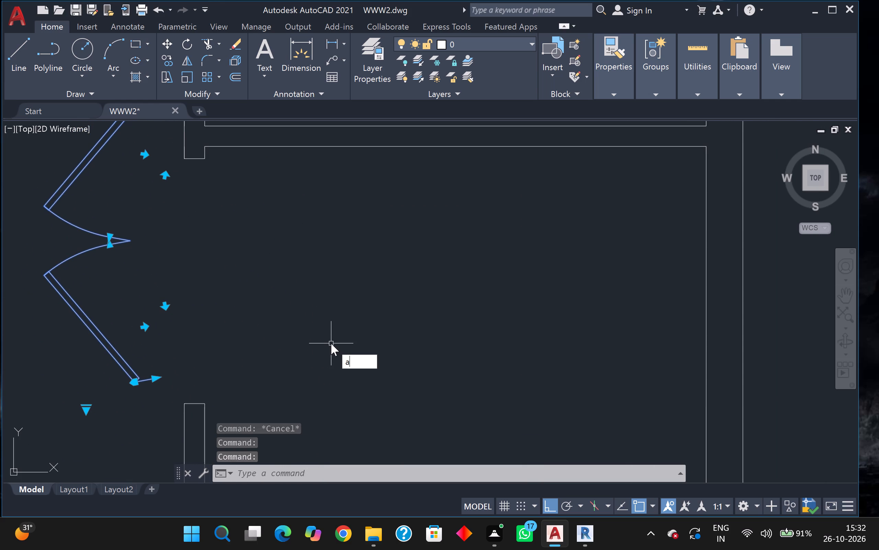
key(l)
key(Return)
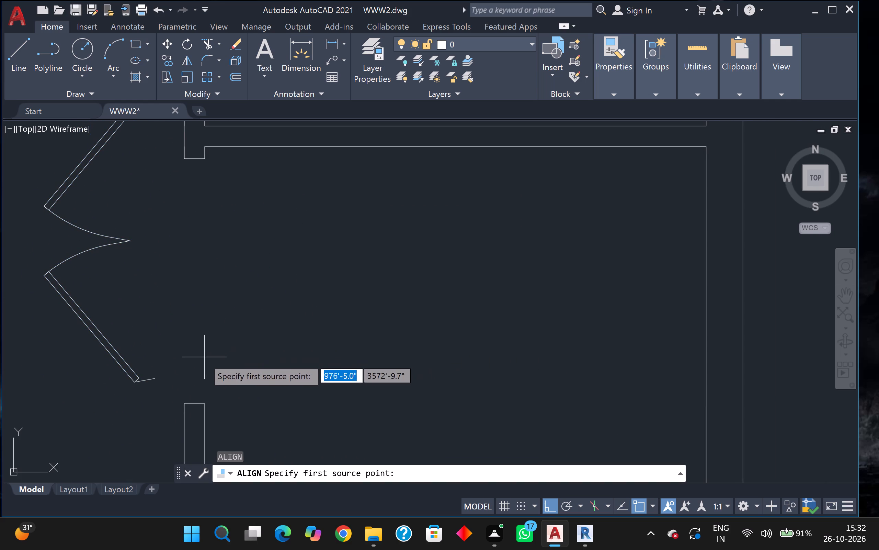
click(158, 377)
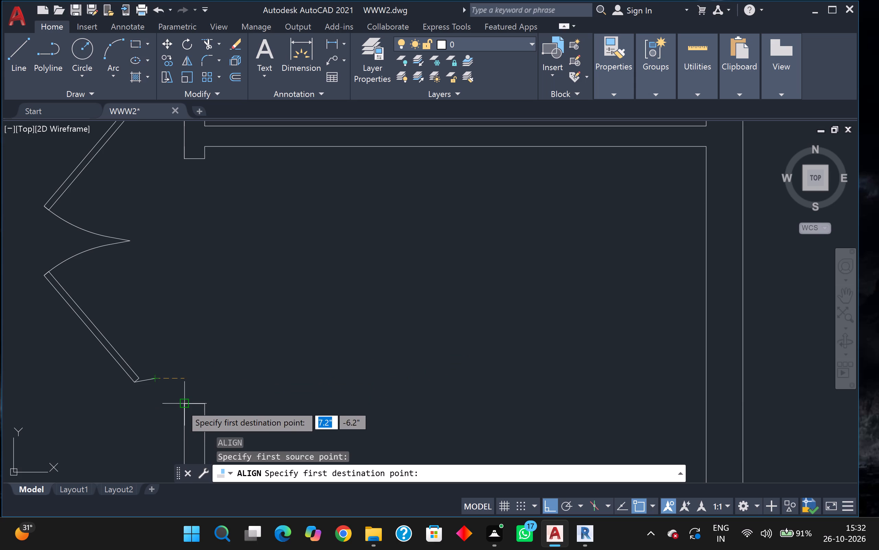
click(181, 404)
middle_drag(207, 342, 291, 470)
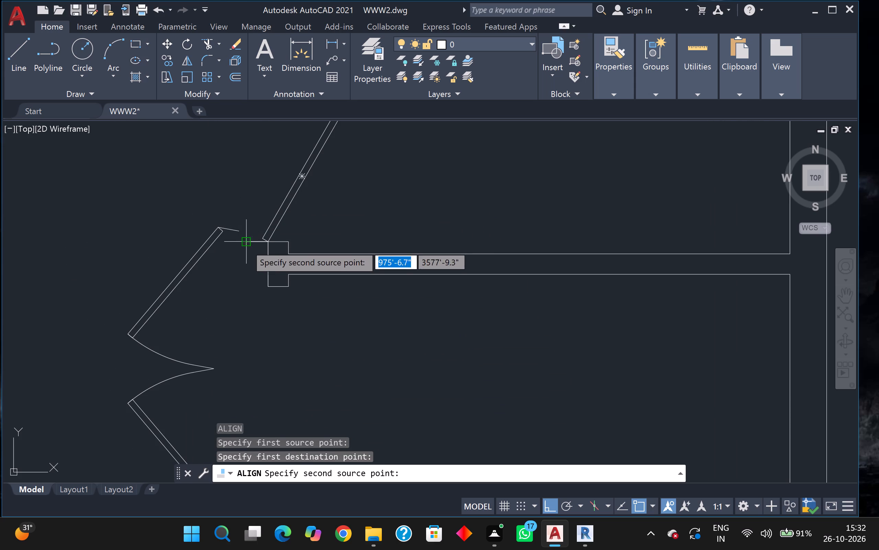
click(237, 236)
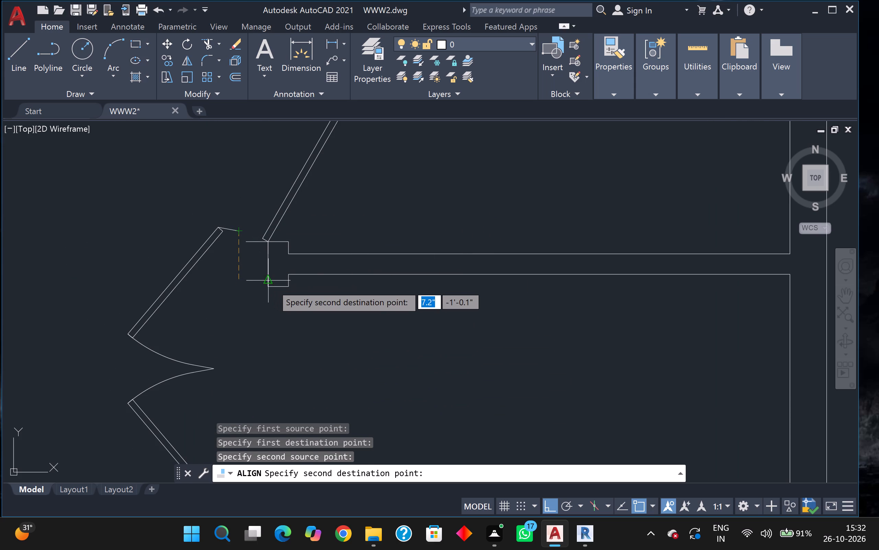
click(266, 286)
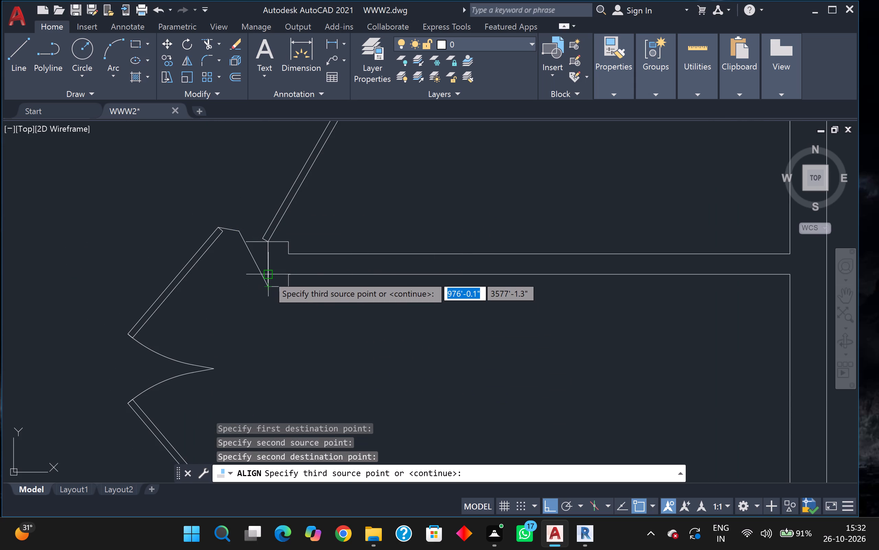
key(Return)
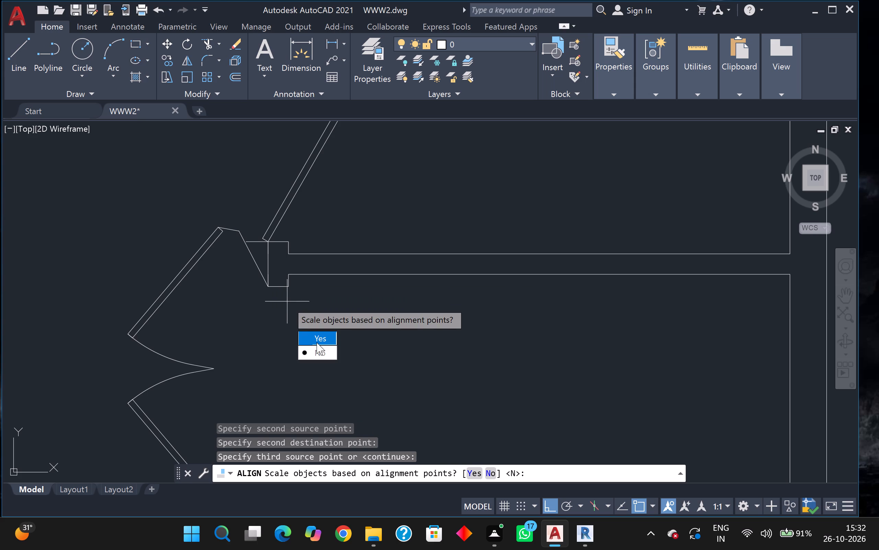
drag(317, 342, 287, 302)
Align the middle right room's door to the room-side corners of its doorway's lower and upper jambs, scaling to fit.
scroll(324, 278, down, 4)
scroll(313, 275, up, 3)
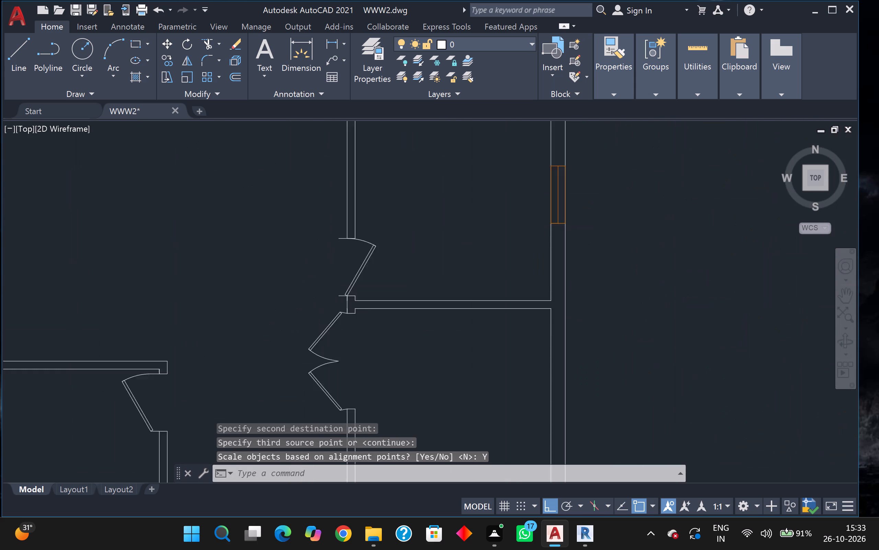
click(380, 284)
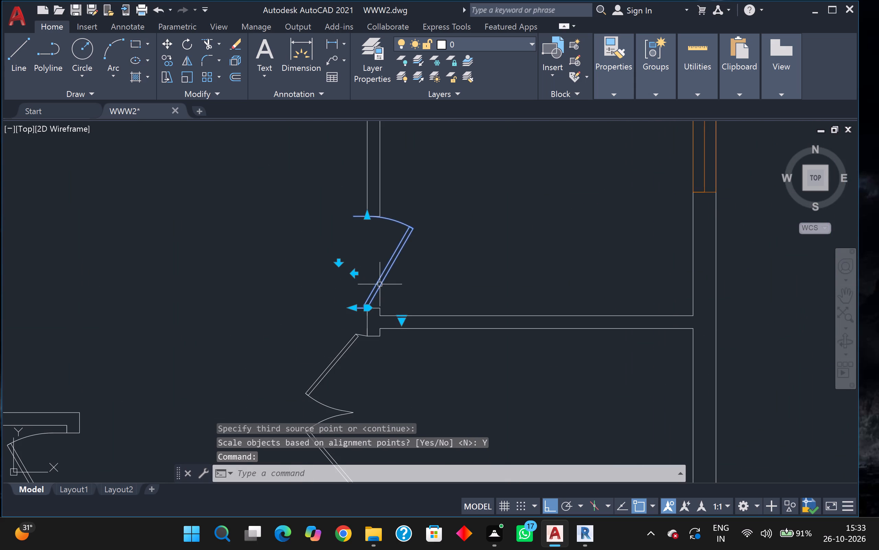
key(a)
key(l)
key(Return)
scroll(376, 271, up, 2)
click(318, 369)
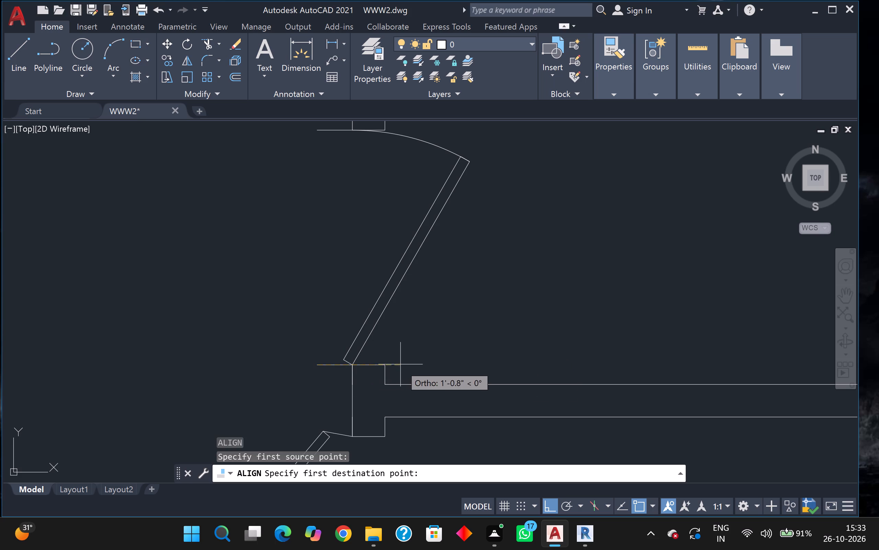
click(387, 364)
middle_drag(434, 306, 415, 413)
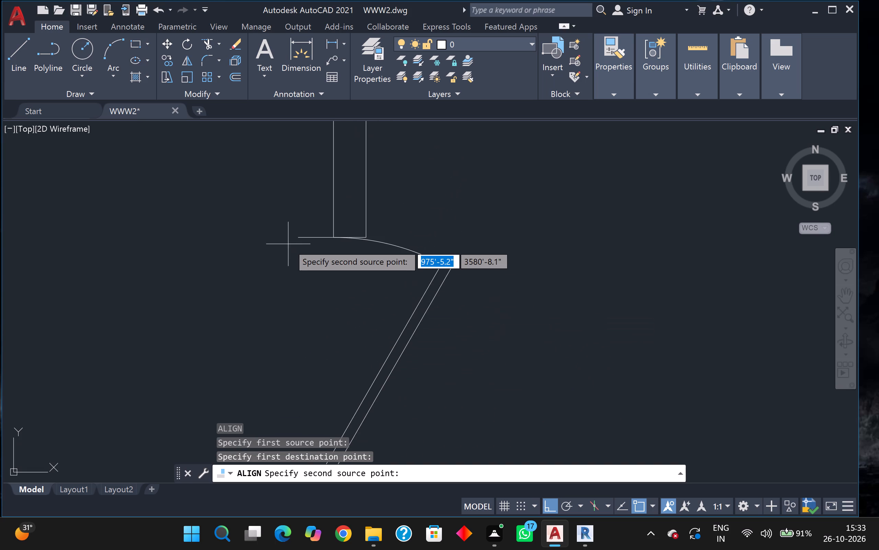
click(301, 237)
click(367, 235)
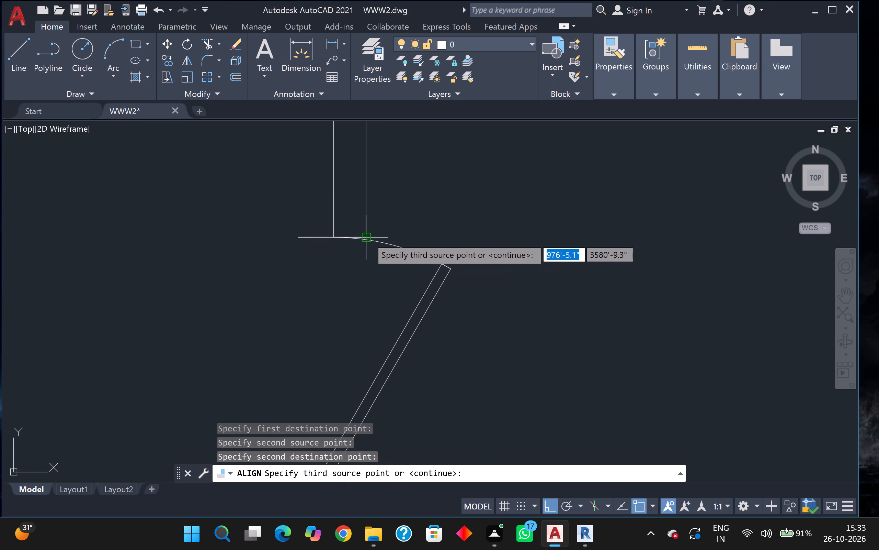
key(Return)
drag(391, 275, 368, 242)
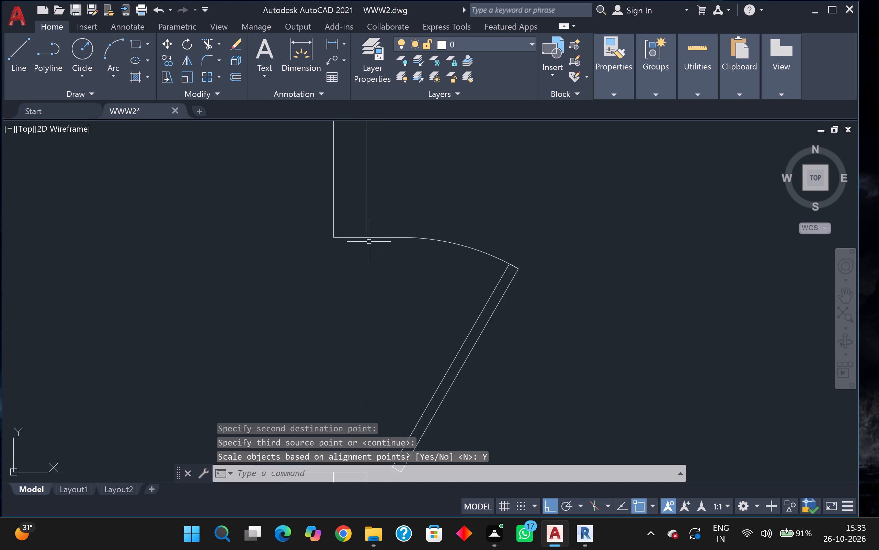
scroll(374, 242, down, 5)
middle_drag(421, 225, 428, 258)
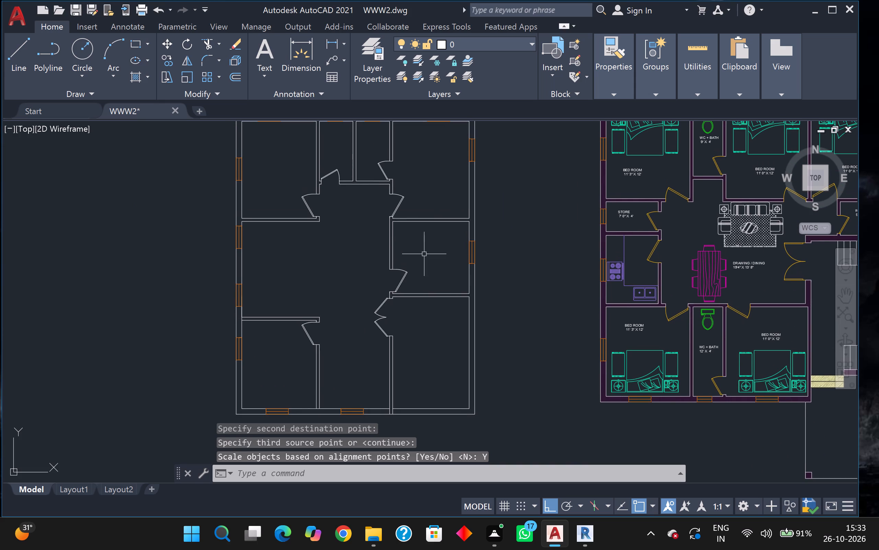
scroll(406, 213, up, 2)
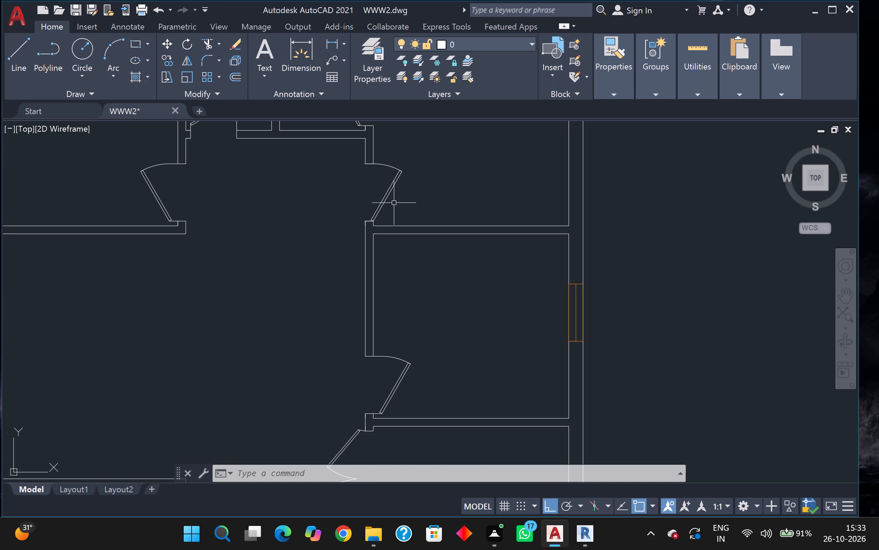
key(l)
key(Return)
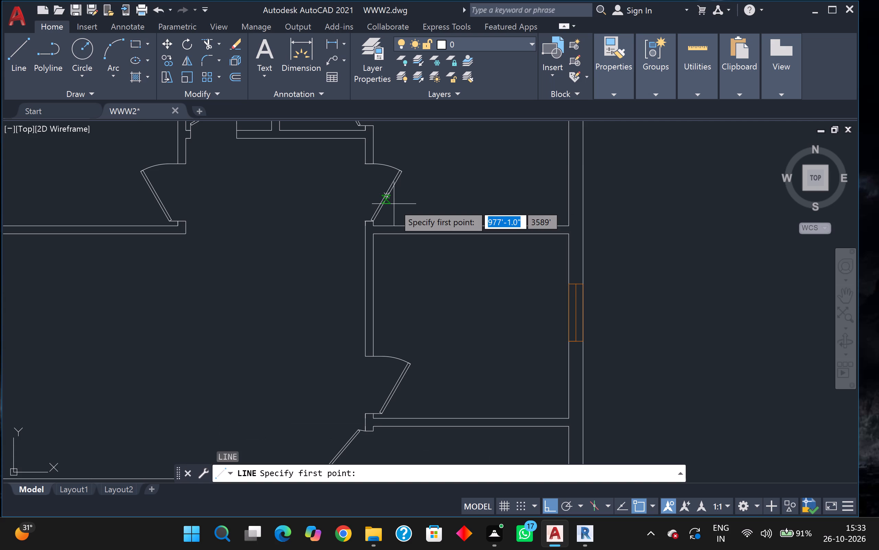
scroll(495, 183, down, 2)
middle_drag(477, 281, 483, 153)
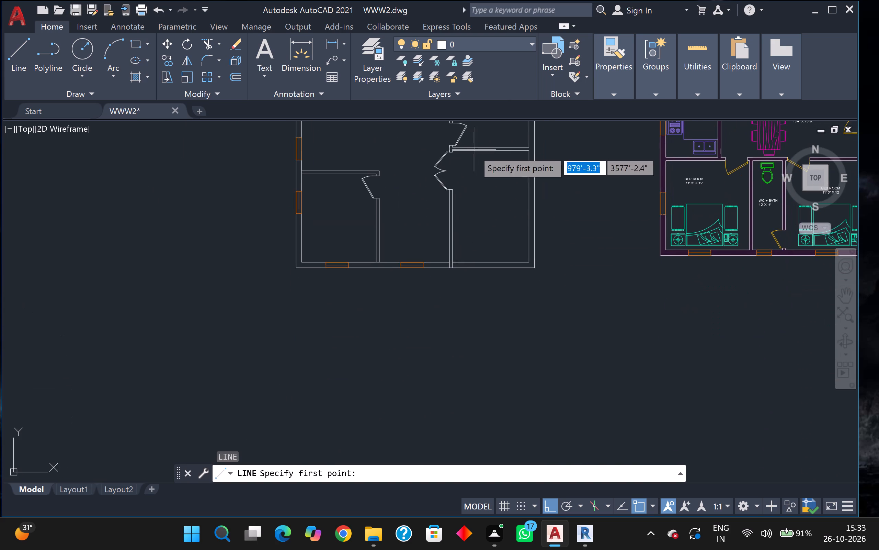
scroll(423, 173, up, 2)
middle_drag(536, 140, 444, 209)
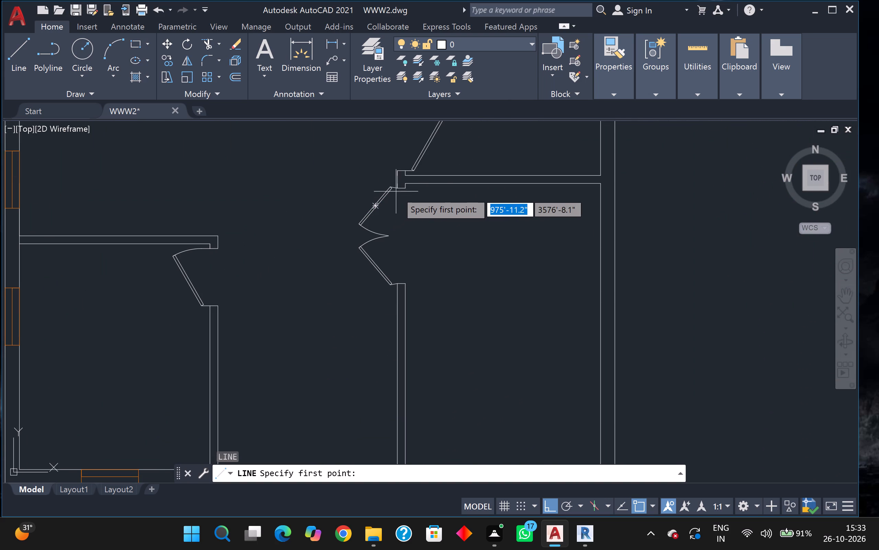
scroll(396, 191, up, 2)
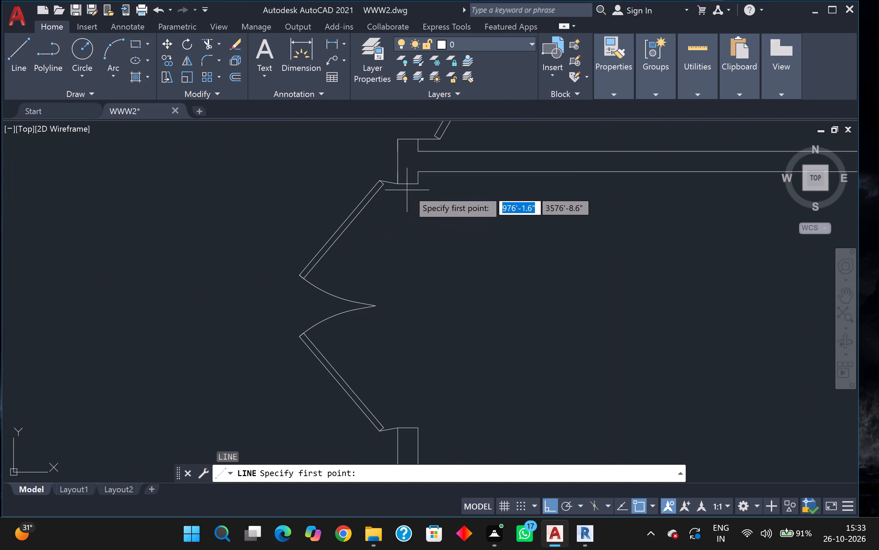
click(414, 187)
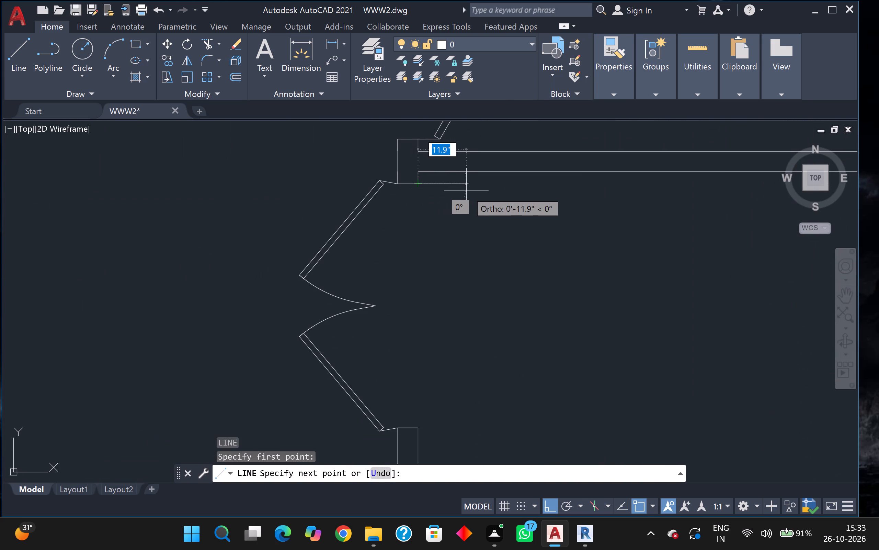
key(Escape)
Draw a step outline in the lower right room beside the double door: 10" along the upper wall, about 5'-8" down, and back to the wall.
key(l)
key(Return)
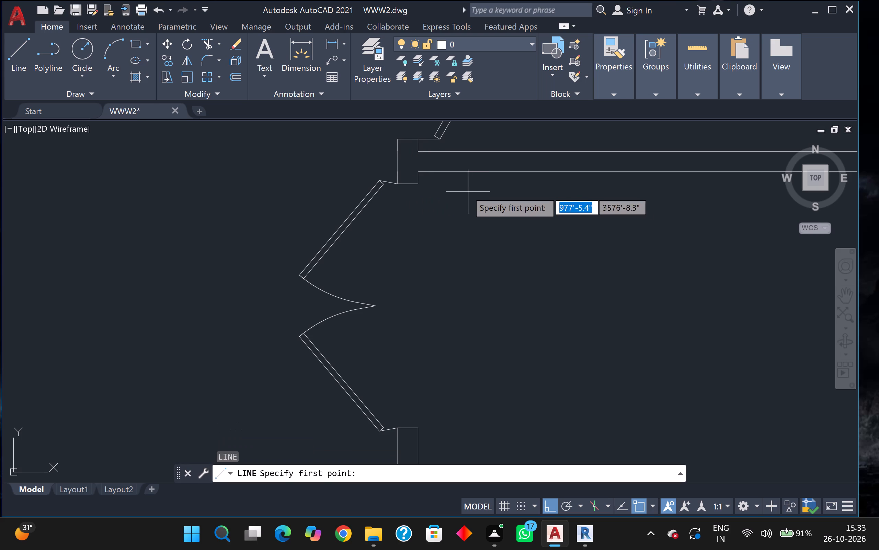
click(421, 173)
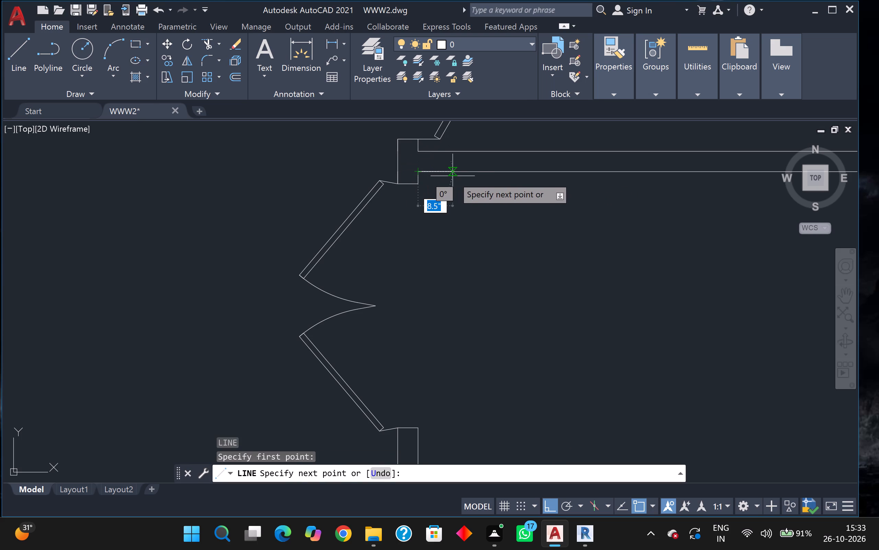
text(10)
key(Return)
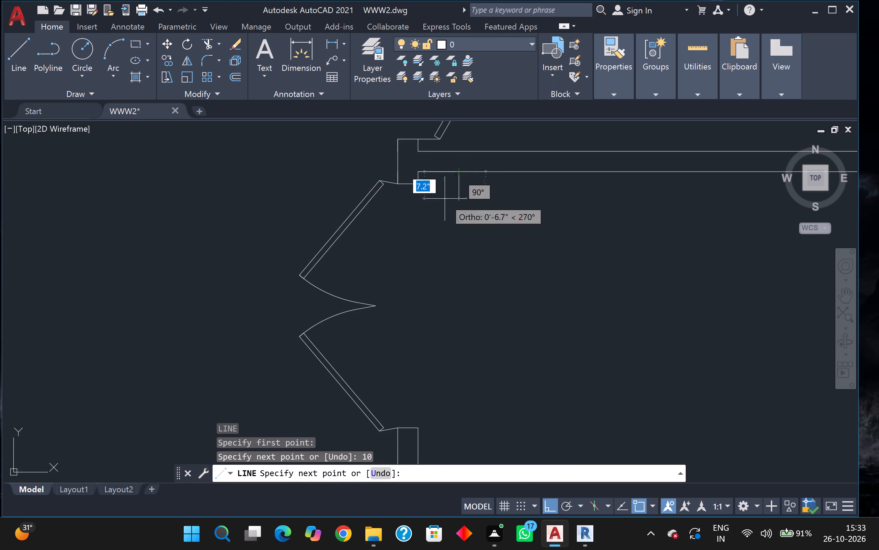
scroll(427, 261, down, 2)
middle_drag(427, 261, 392, 169)
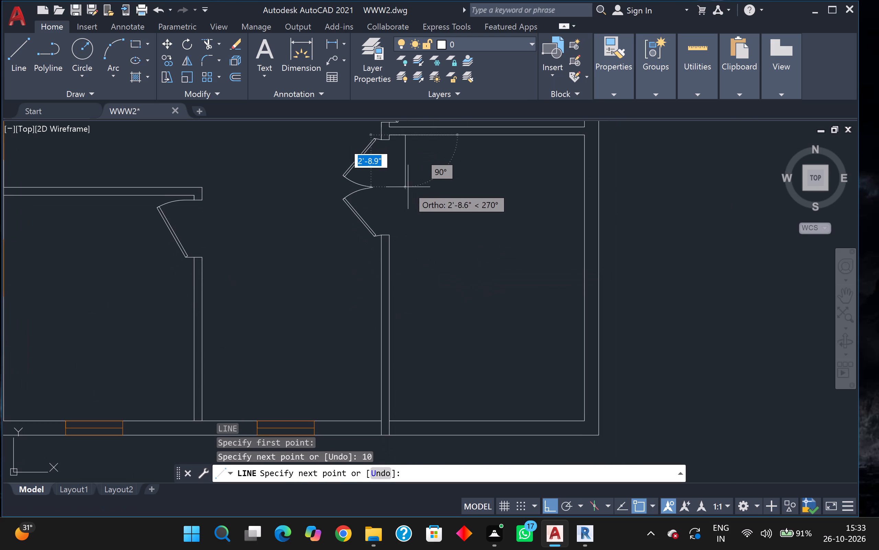
scroll(408, 187, up, 1)
scroll(408, 193, down, 1)
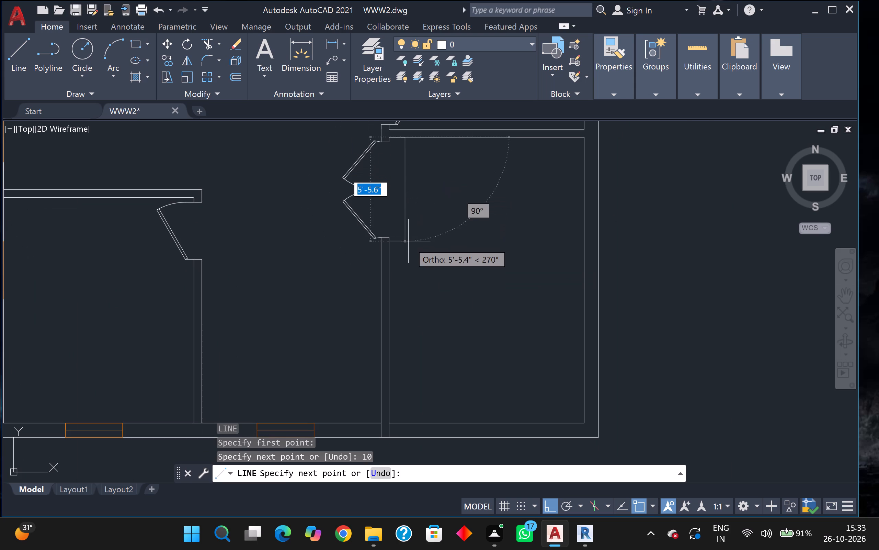
scroll(408, 250, up, 1)
scroll(408, 250, down, 1)
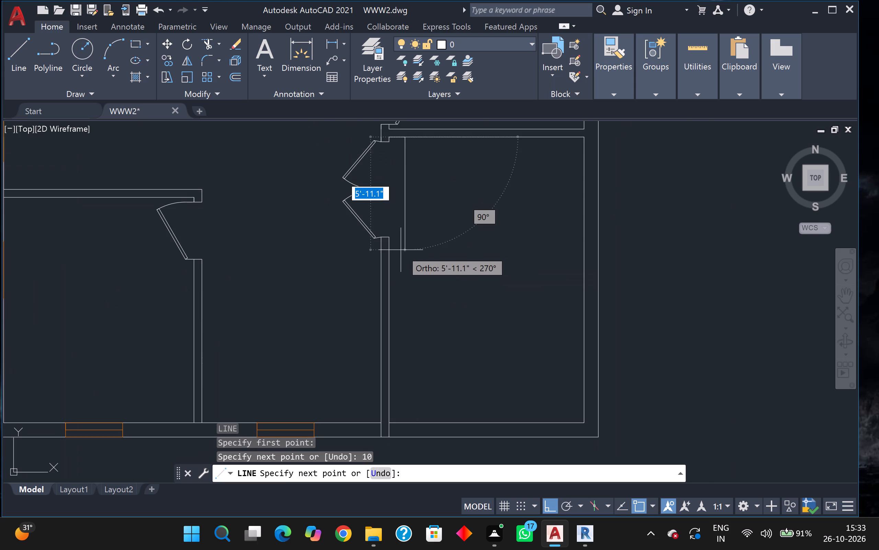
scroll(400, 250, up, 2)
scroll(399, 250, down, 2)
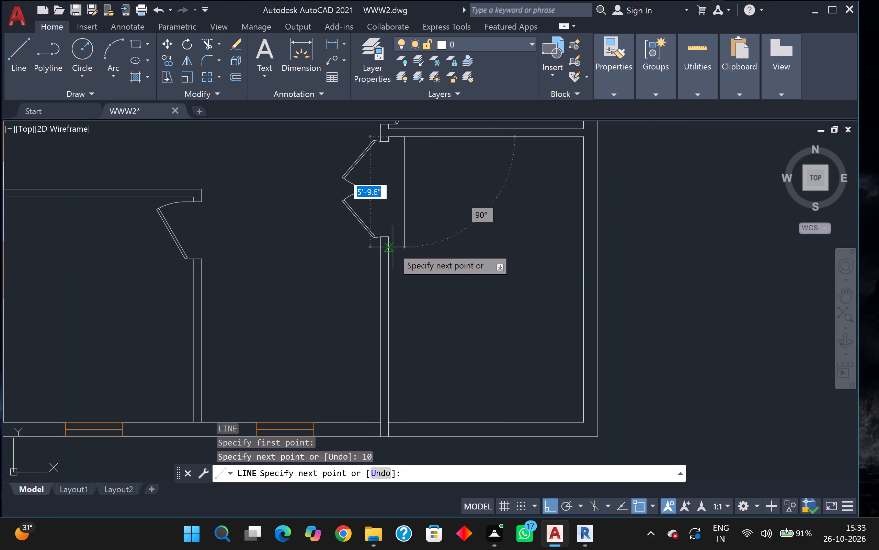
scroll(393, 244, up, 2)
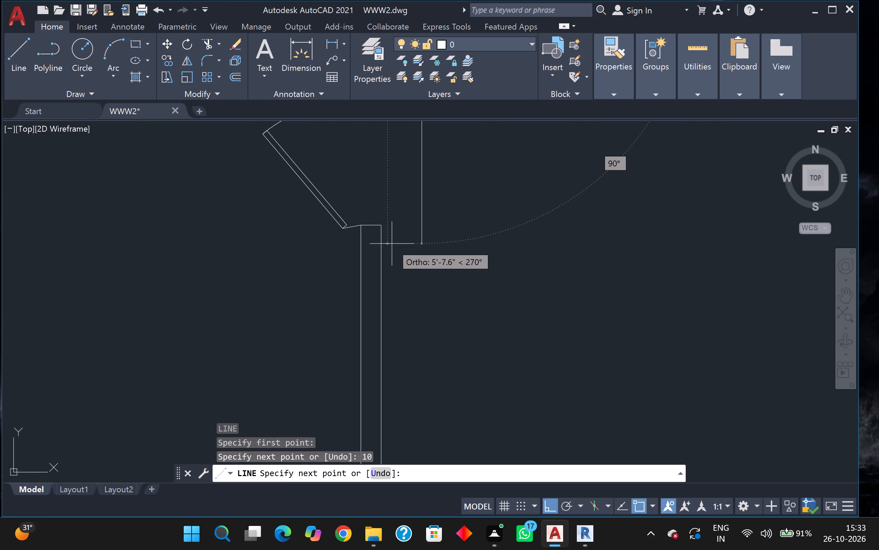
scroll(392, 244, down, 1)
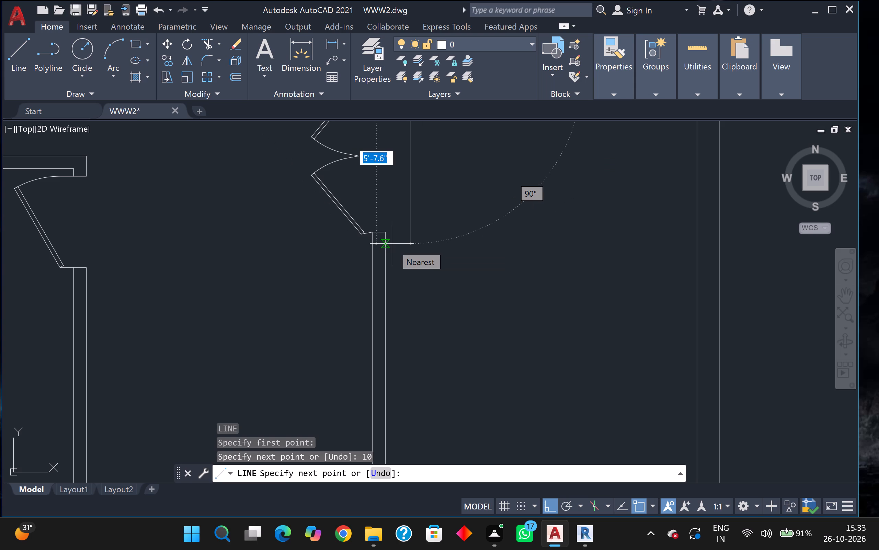
scroll(397, 244, up, 2)
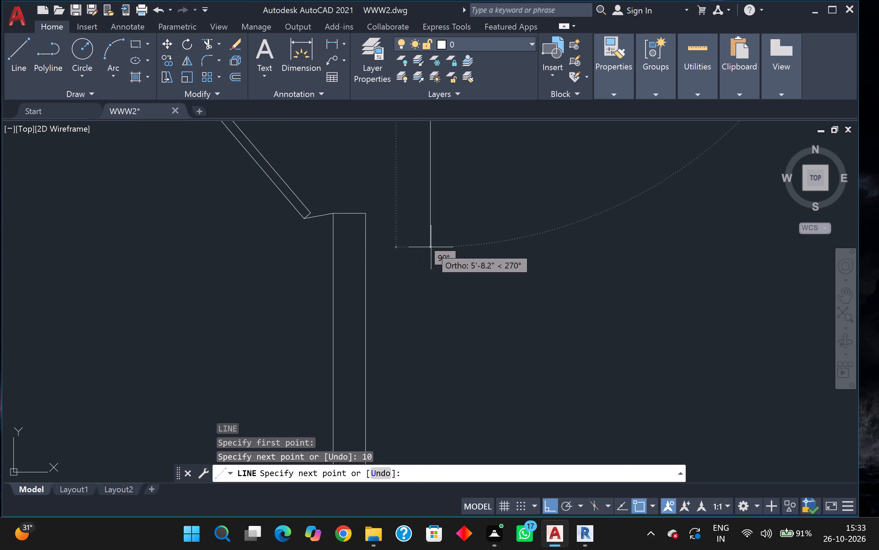
click(431, 247)
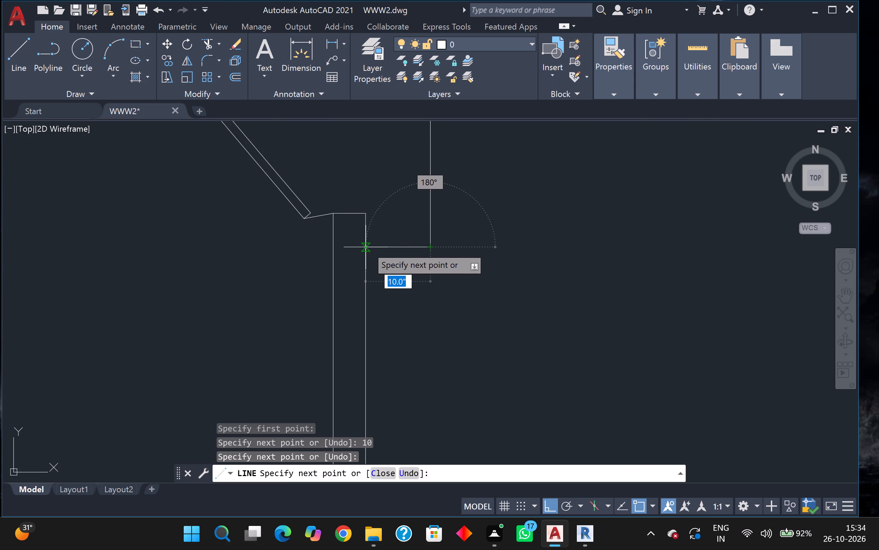
click(367, 246)
key(Escape)
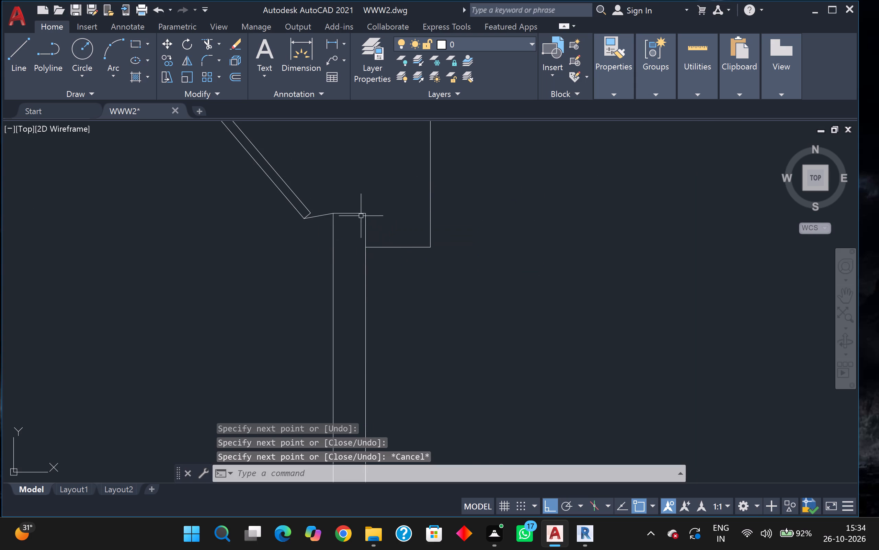
Offset the vertical line of the step outline beside the double door 10" into the lower right room.
scroll(468, 291, down, 3)
middle_drag(512, 262, 451, 260)
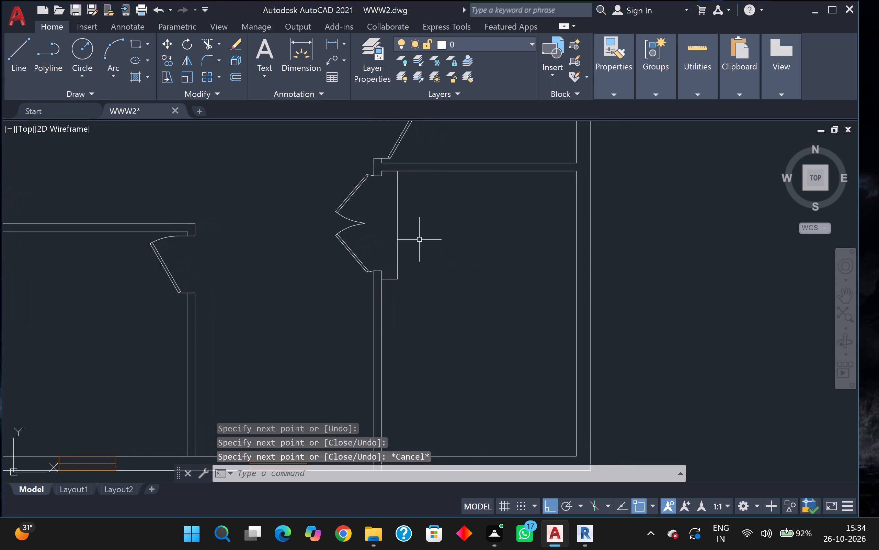
click(397, 233)
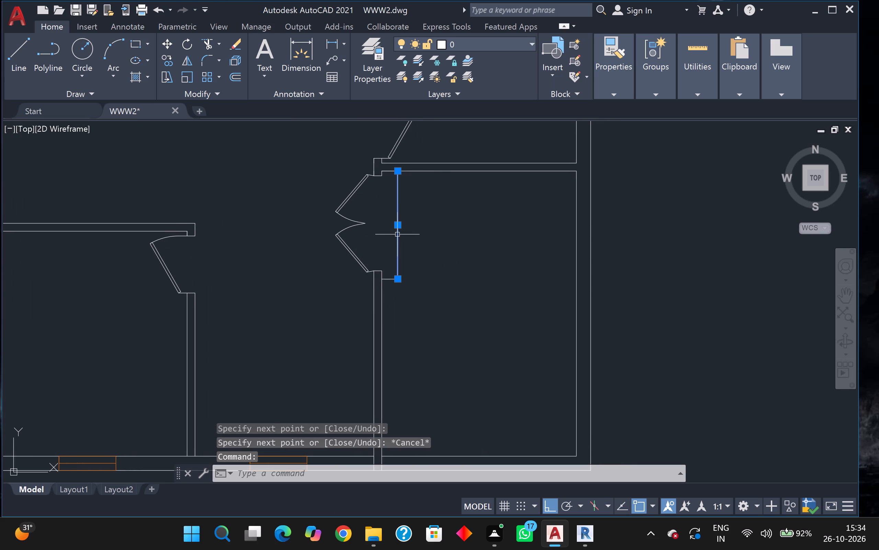
key(o)
key(Return)
key(Return)
click(398, 234)
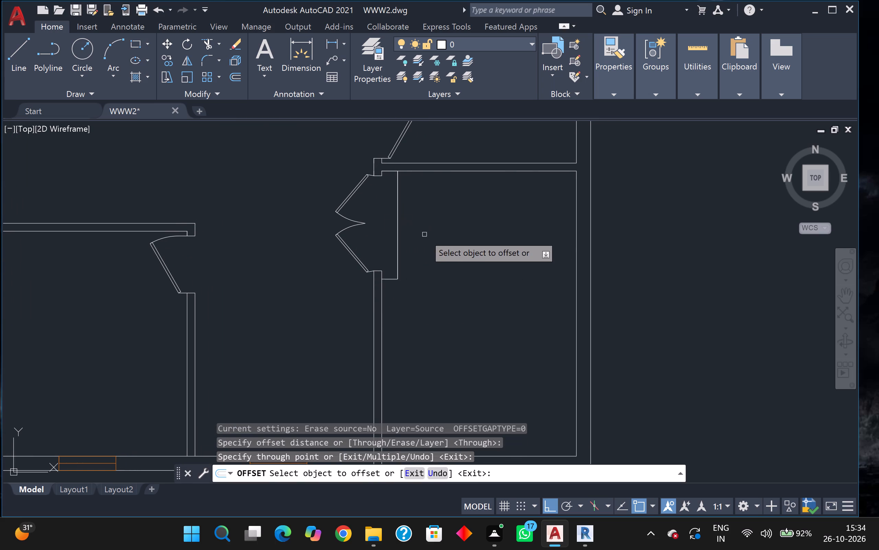
click(397, 225)
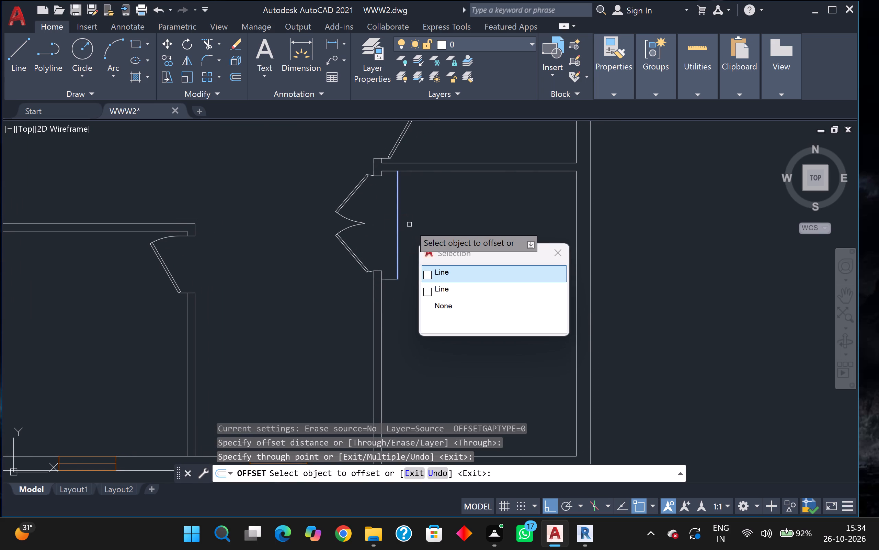
key(o)
key(Return)
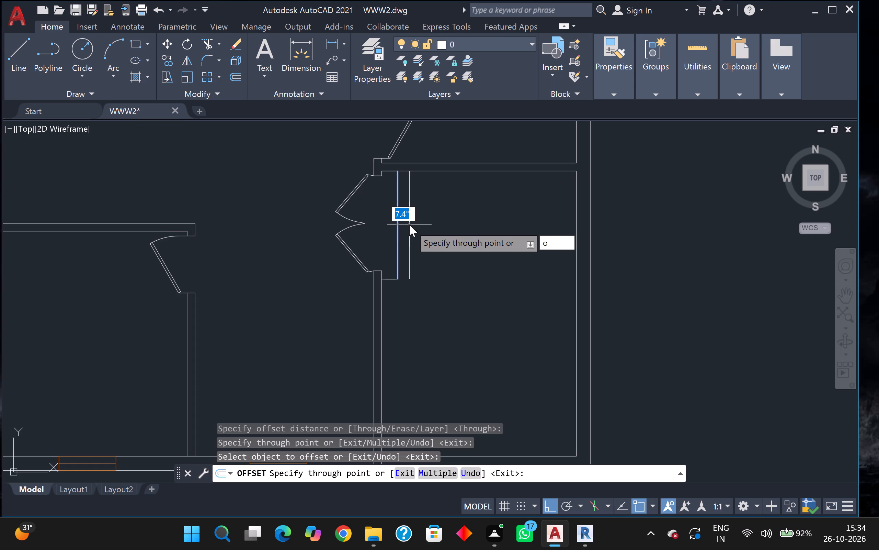
text(10)
key(Return)
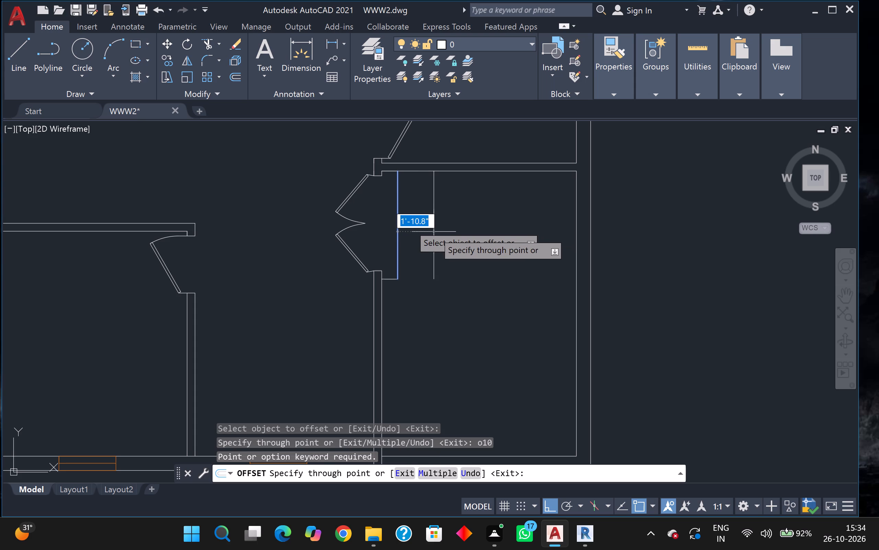
text(10)
key(Return)
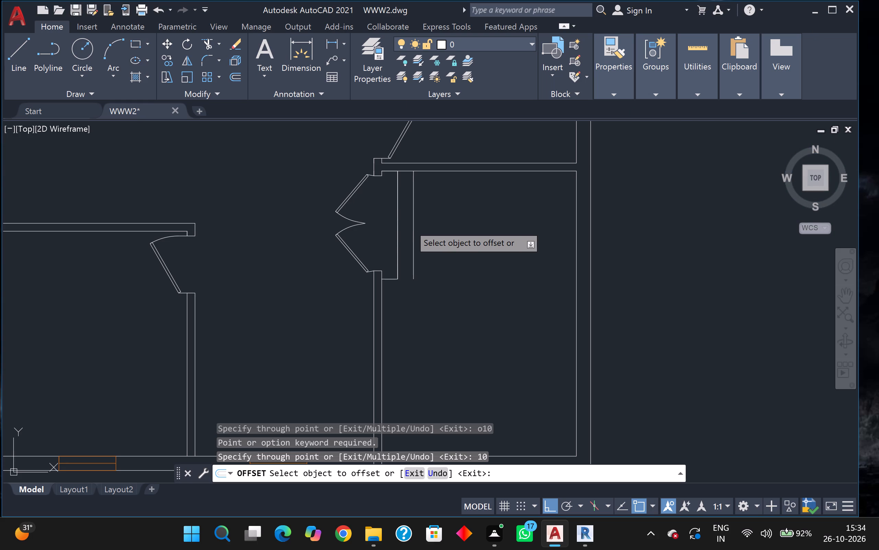
key(F9)
key(F9)
key(Escape)
Offset the new vertical step line another 10" into the room for a third parallel step line.
click(411, 244)
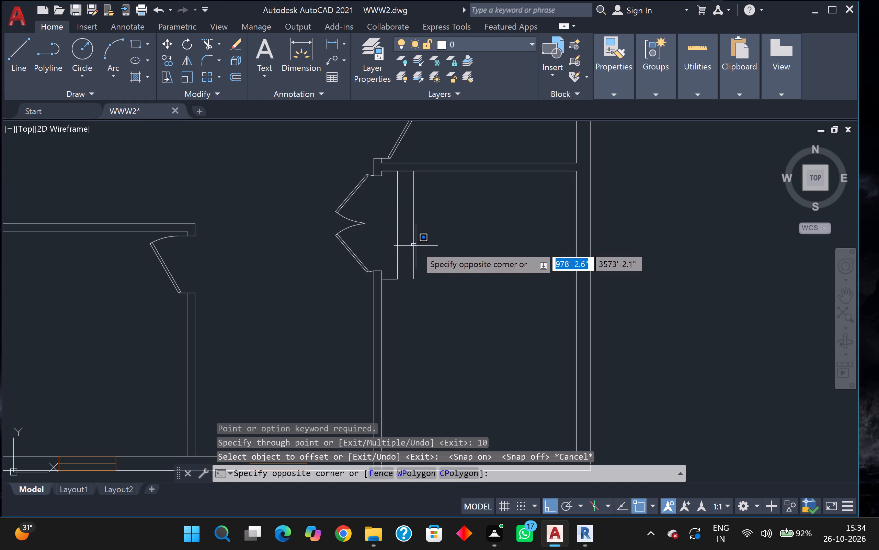
click(416, 246)
click(413, 245)
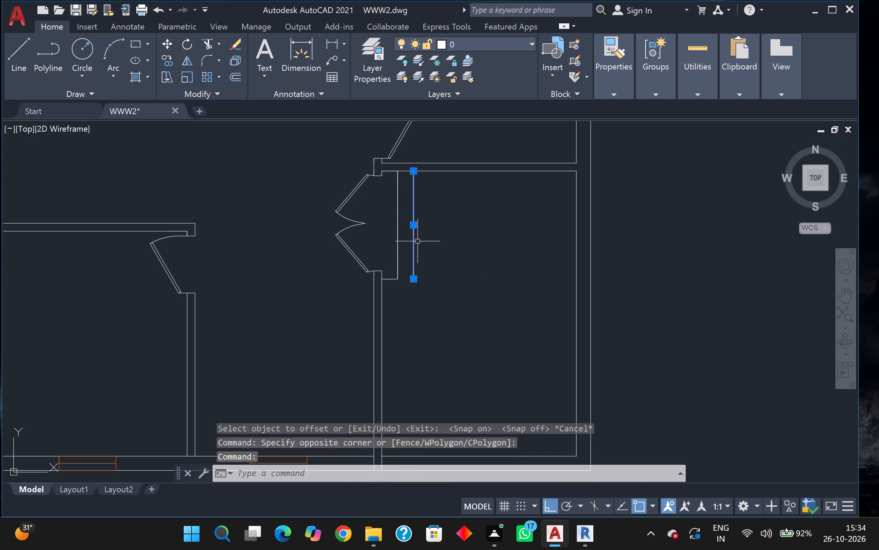
key(o)
key(Return)
key(Return)
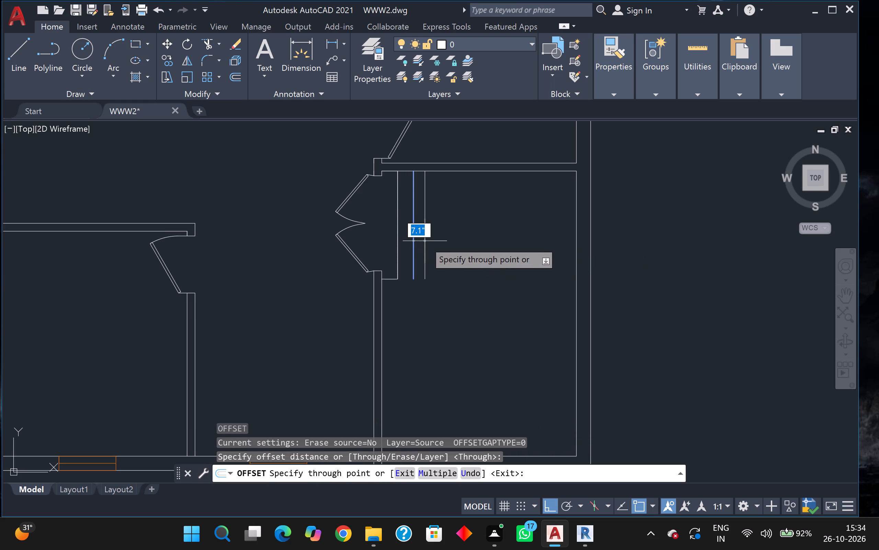
text(10)
key(Return)
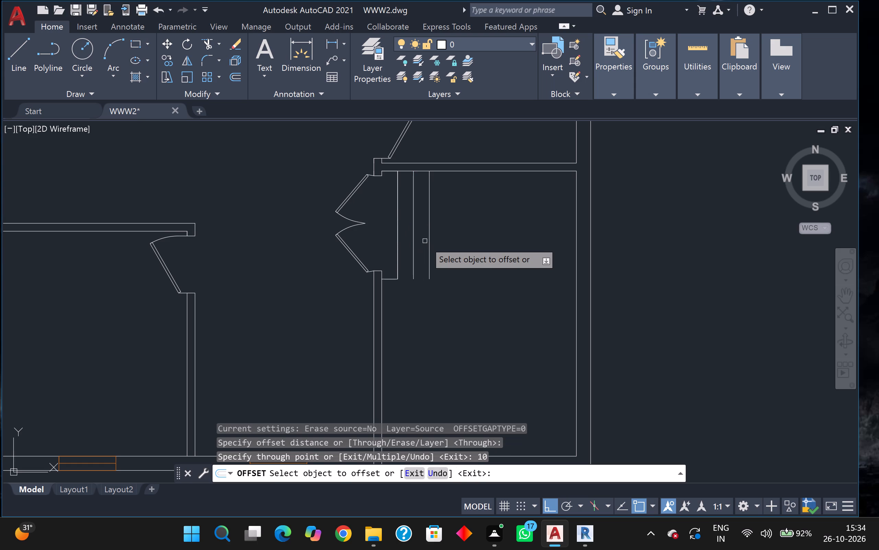
Extend the lower line of the step outline beside the double door to the outermost parallel step line.
scroll(437, 241, down, 1)
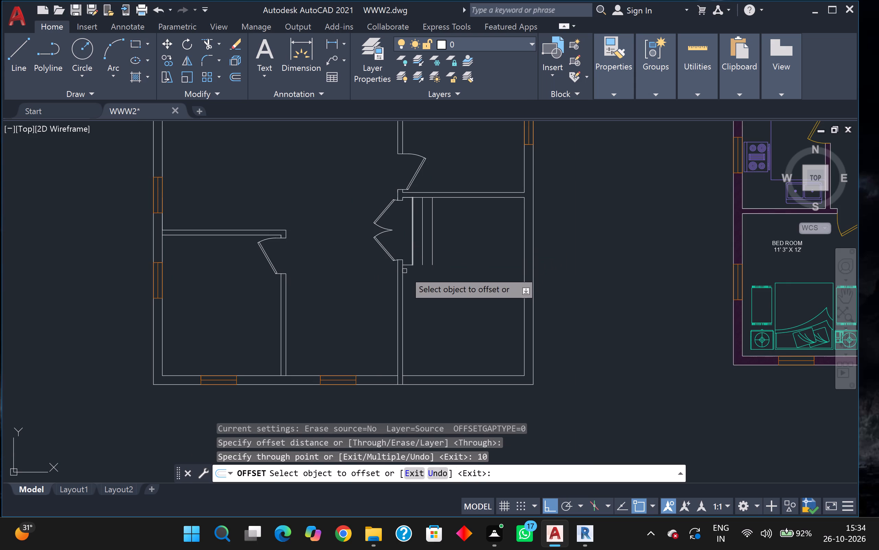
click(212, 47)
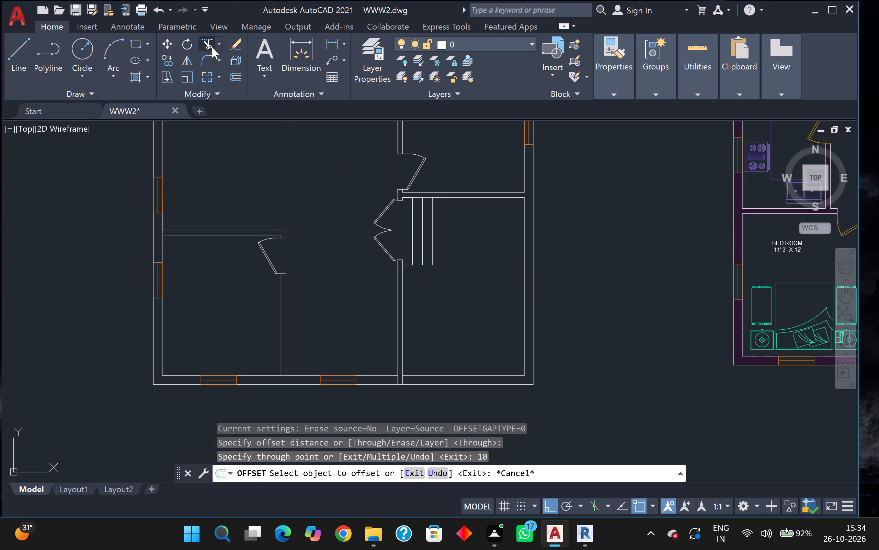
scroll(416, 252, up, 3)
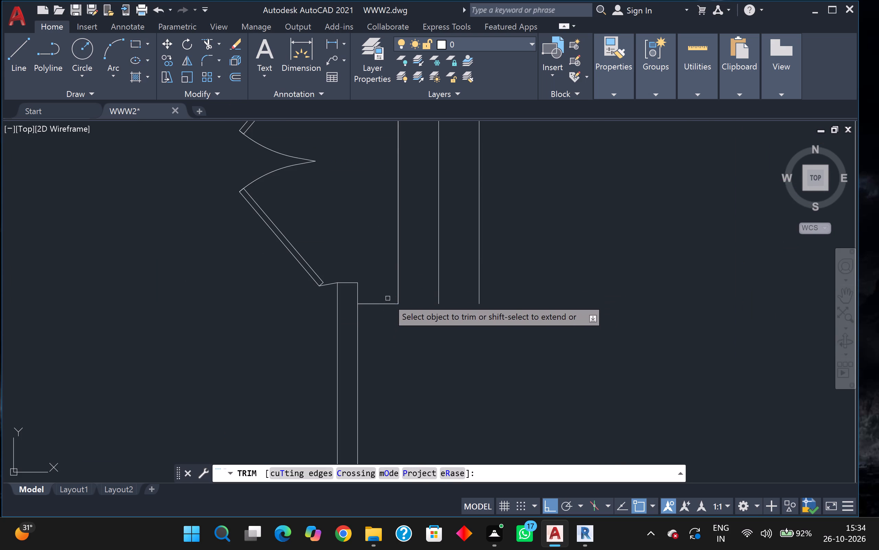
scroll(425, 307, up, 2)
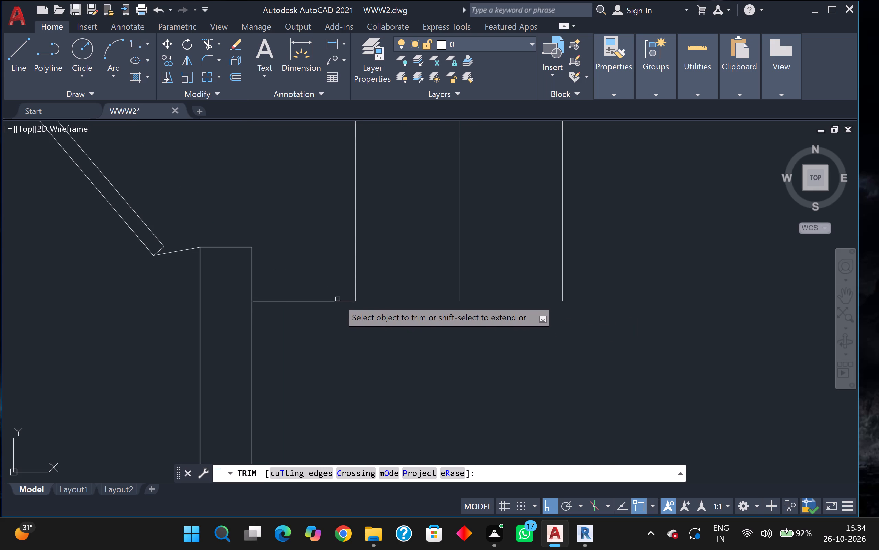
shift+scroll(357, 297, down, 3)
scroll(367, 294, down, 1)
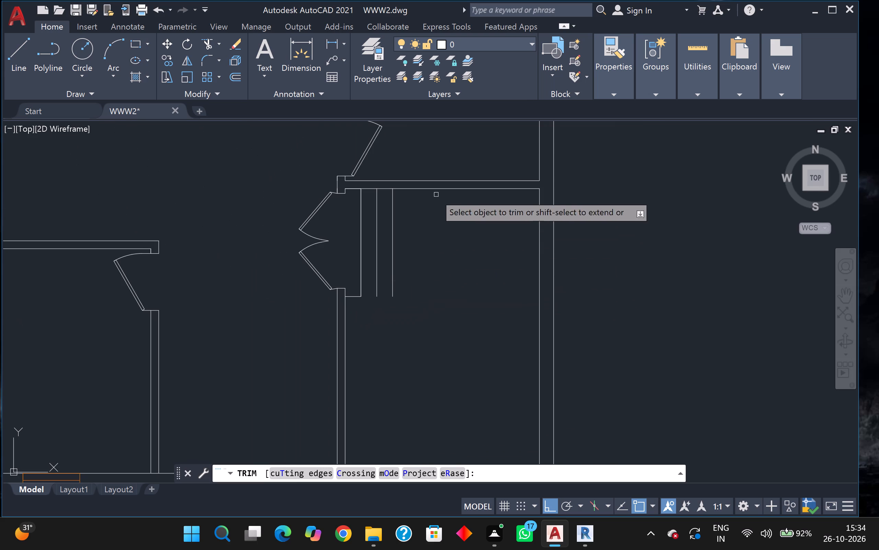
scroll(343, 276, up, 3)
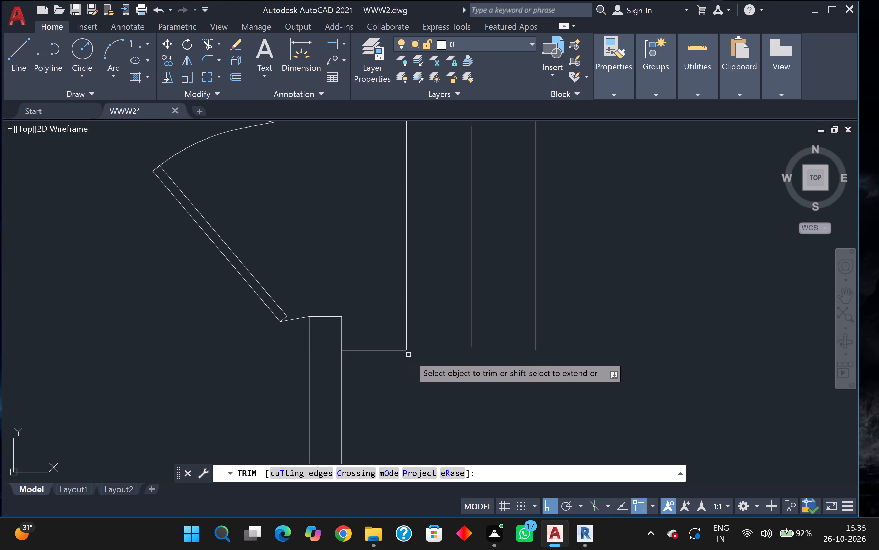
shift+click(400, 350)
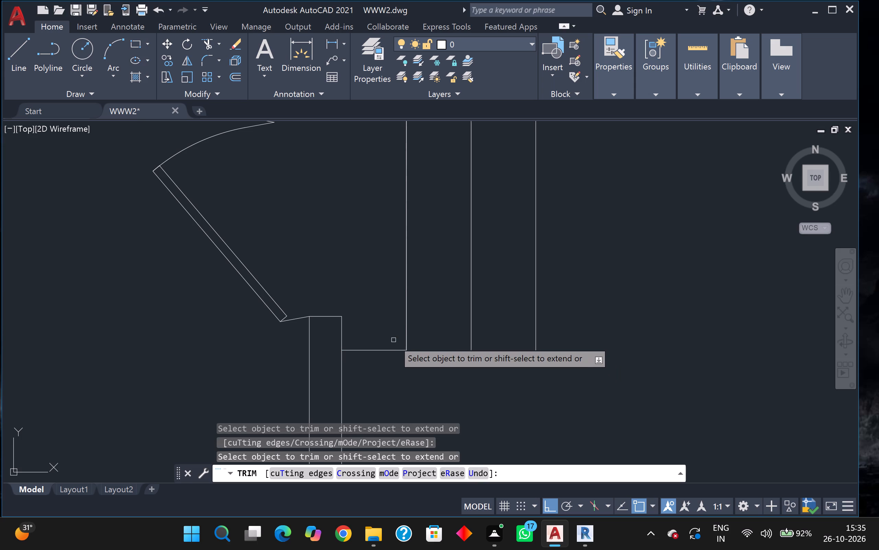
shift+click(390, 350)
shift+click(439, 349)
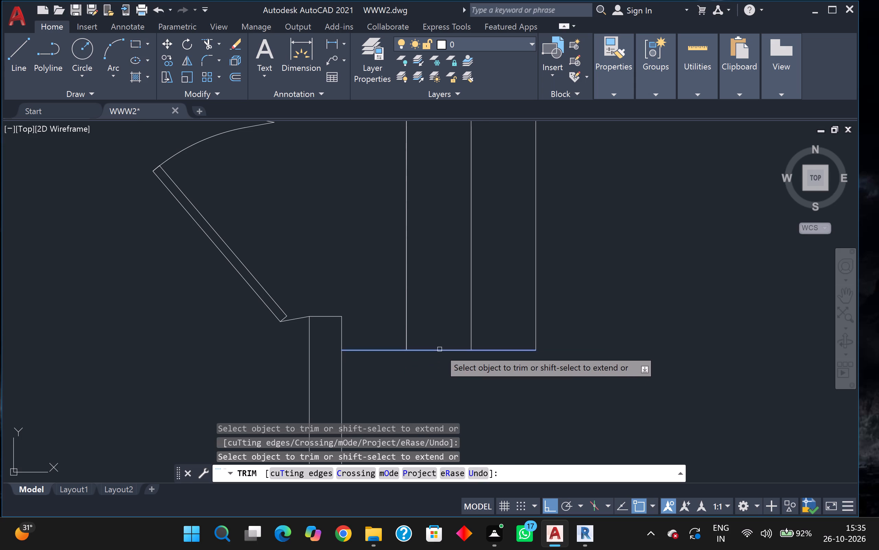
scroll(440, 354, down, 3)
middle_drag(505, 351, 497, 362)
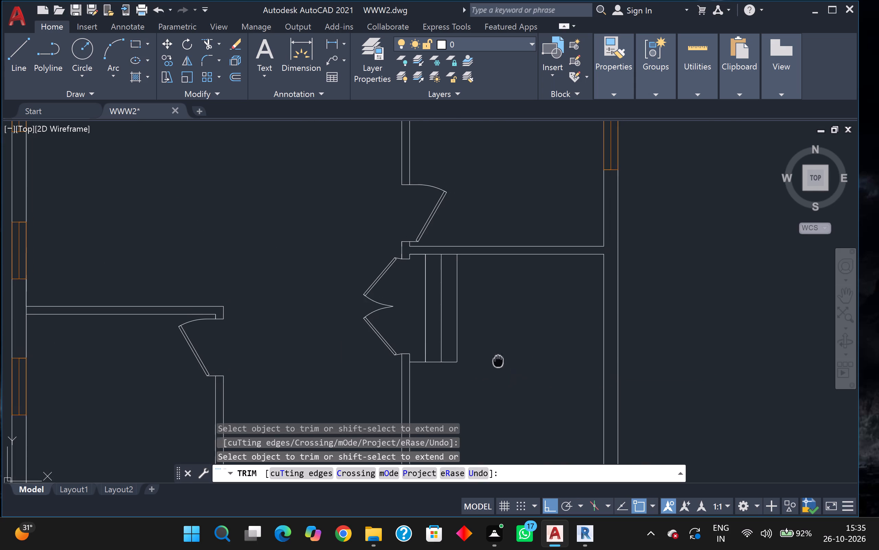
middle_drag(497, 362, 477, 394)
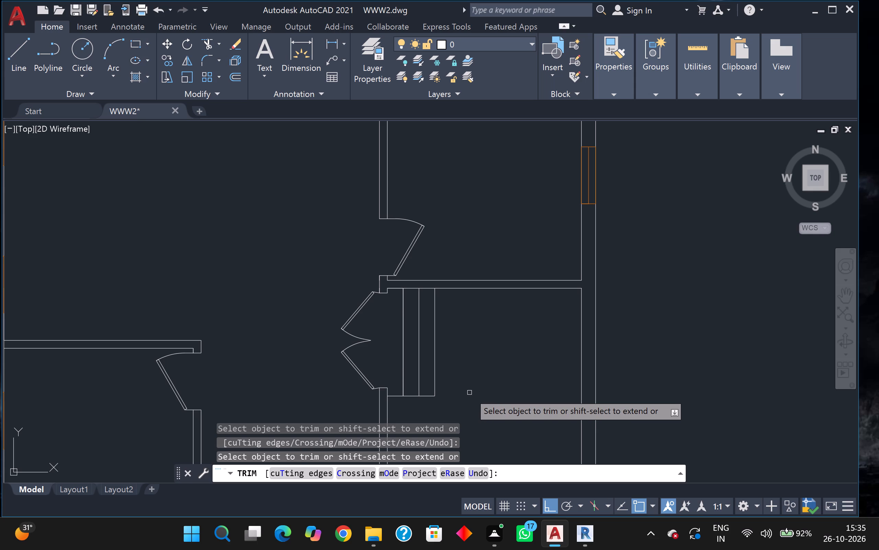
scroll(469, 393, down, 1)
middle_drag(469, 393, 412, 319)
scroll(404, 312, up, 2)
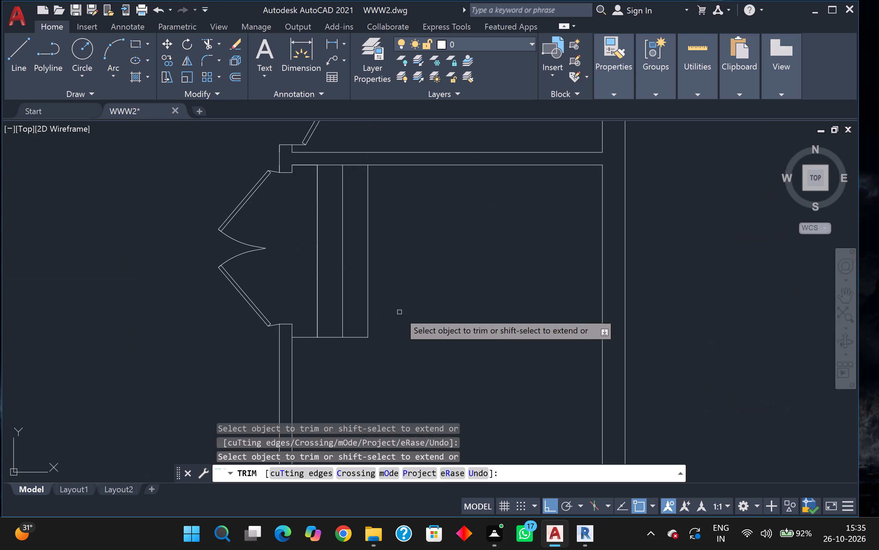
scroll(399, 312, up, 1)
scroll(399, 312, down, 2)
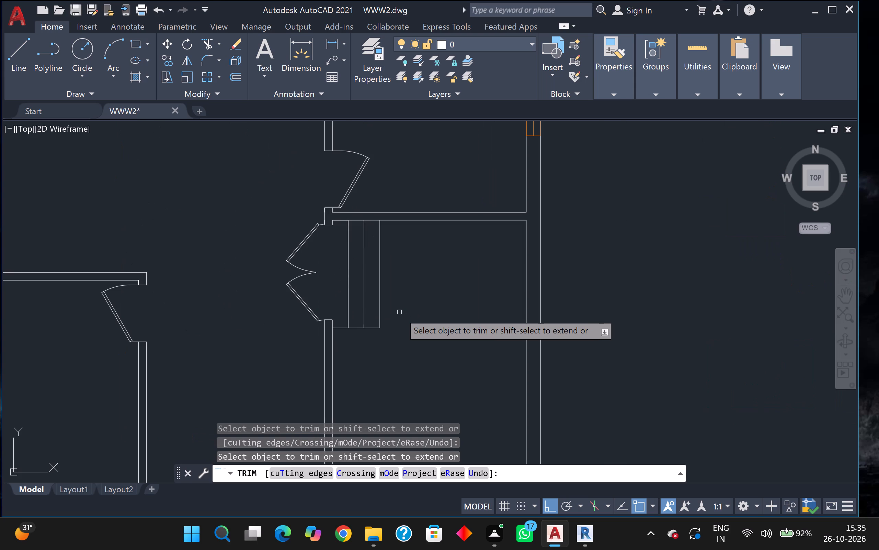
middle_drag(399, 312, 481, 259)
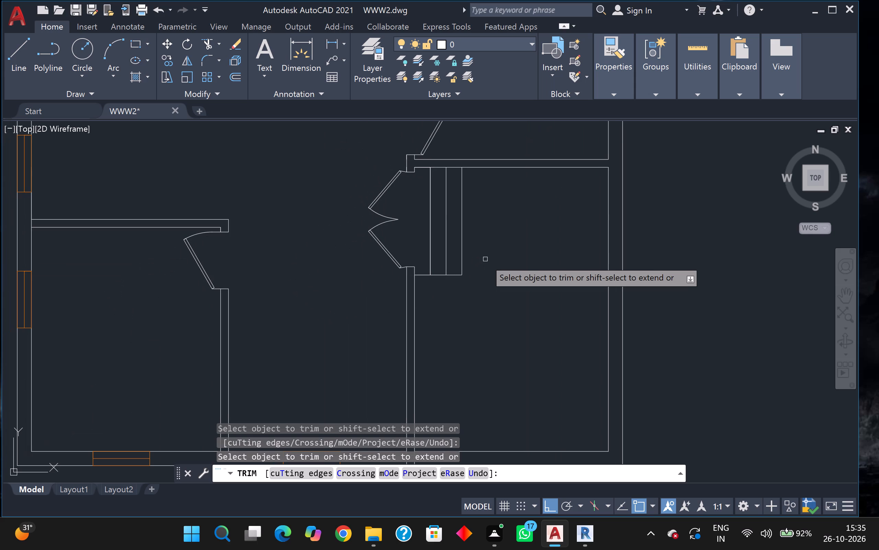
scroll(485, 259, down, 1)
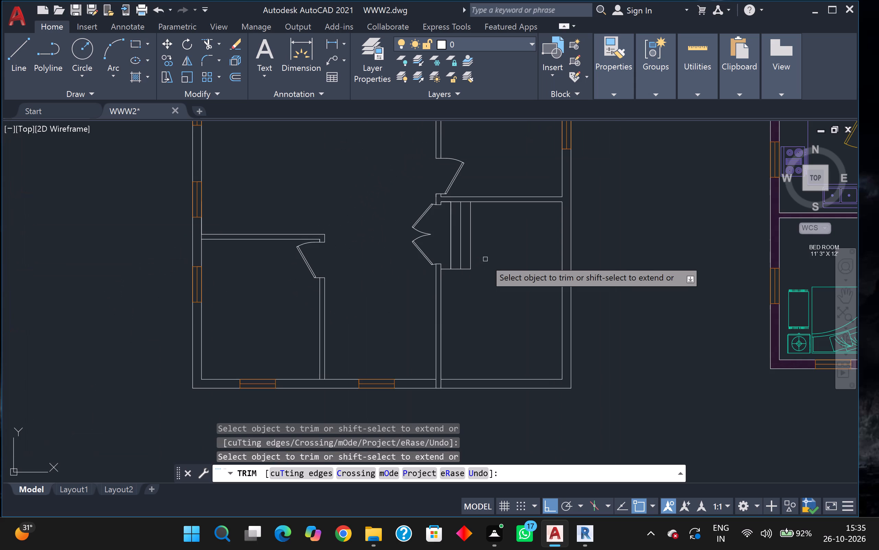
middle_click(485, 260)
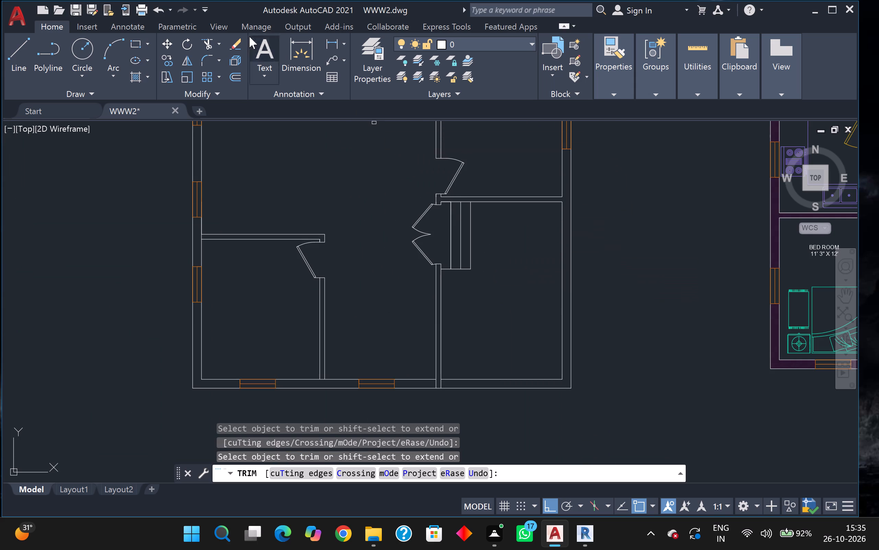
Trim the end of the lower right room's partition wall line, on its left face, that runs into the bottom exterior wall.
click(212, 49)
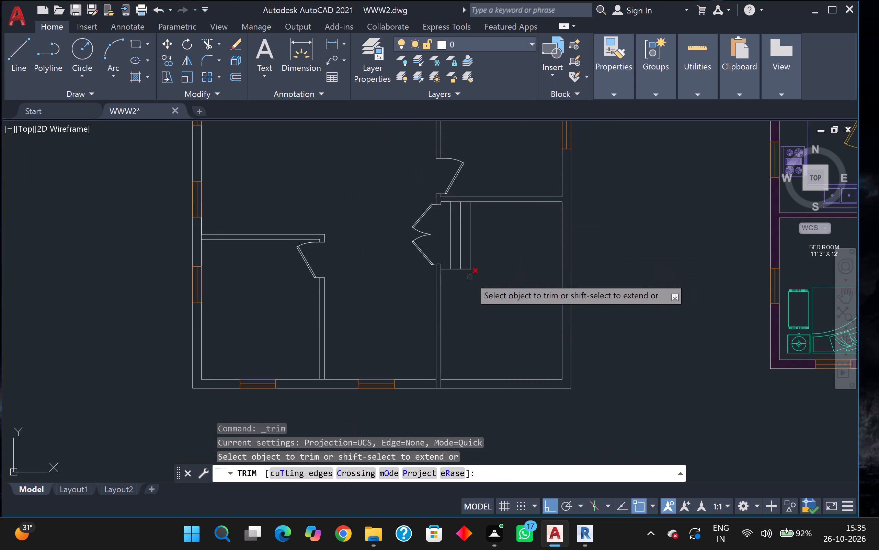
middle_drag(464, 332, 443, 306)
scroll(419, 386, up, 3)
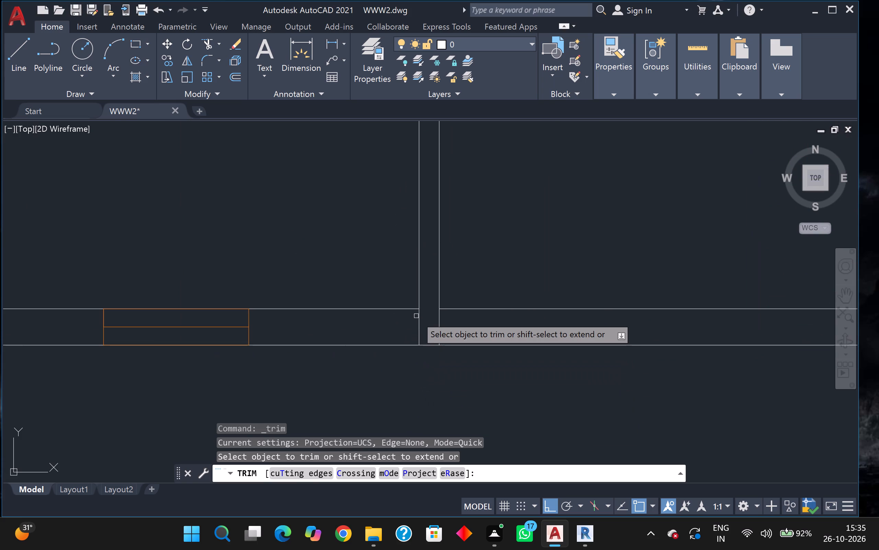
click(416, 316)
click(425, 321)
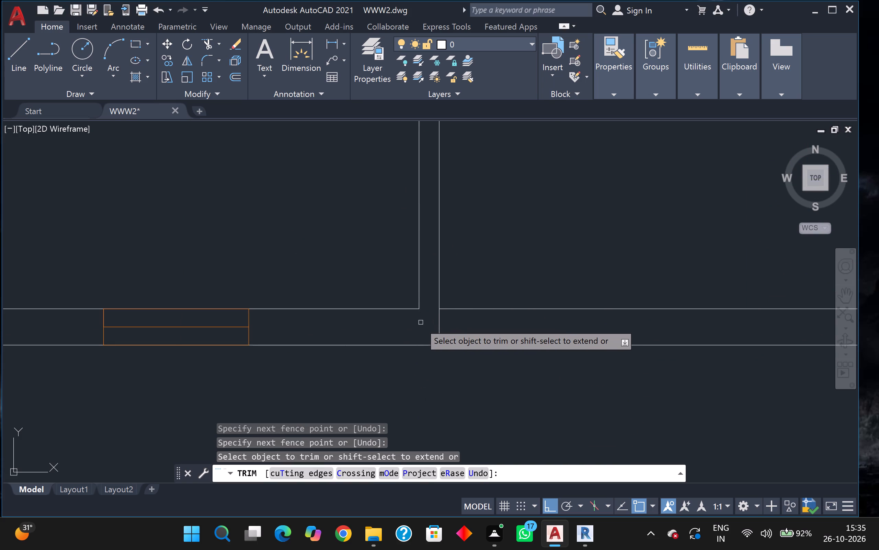
key(Escape)
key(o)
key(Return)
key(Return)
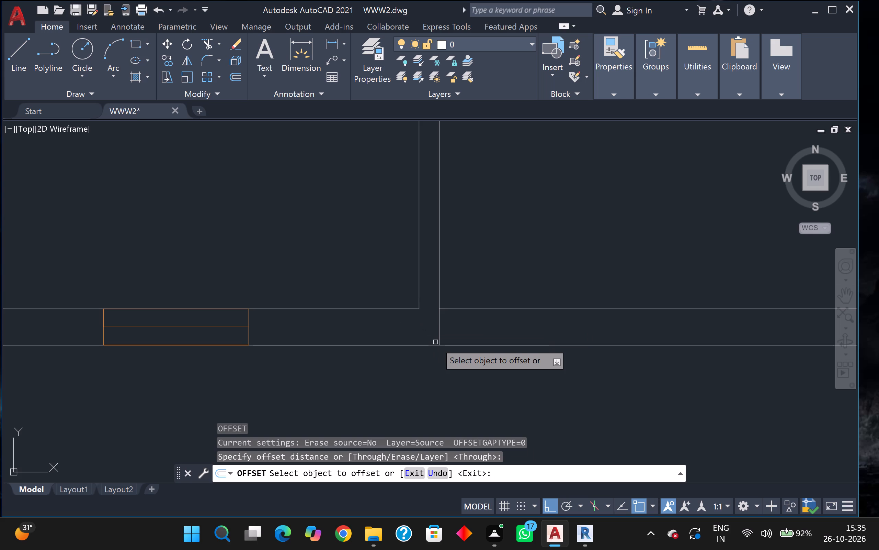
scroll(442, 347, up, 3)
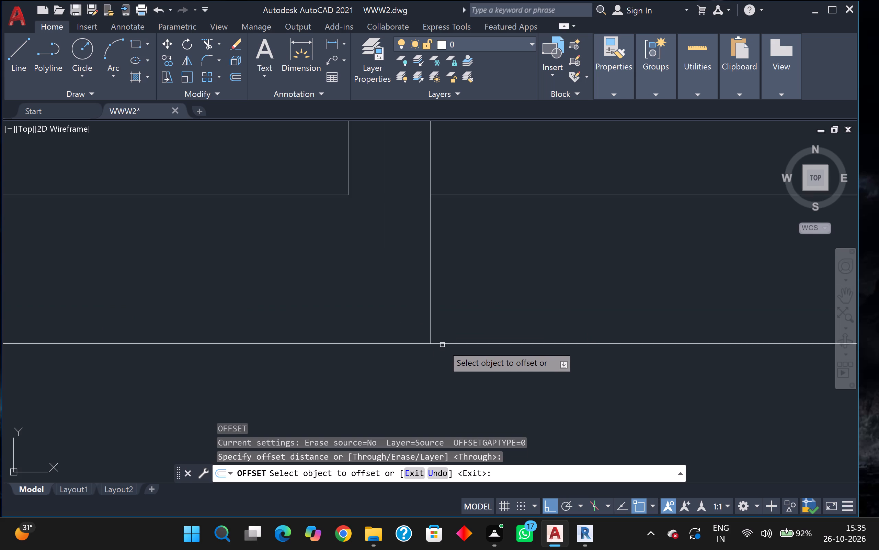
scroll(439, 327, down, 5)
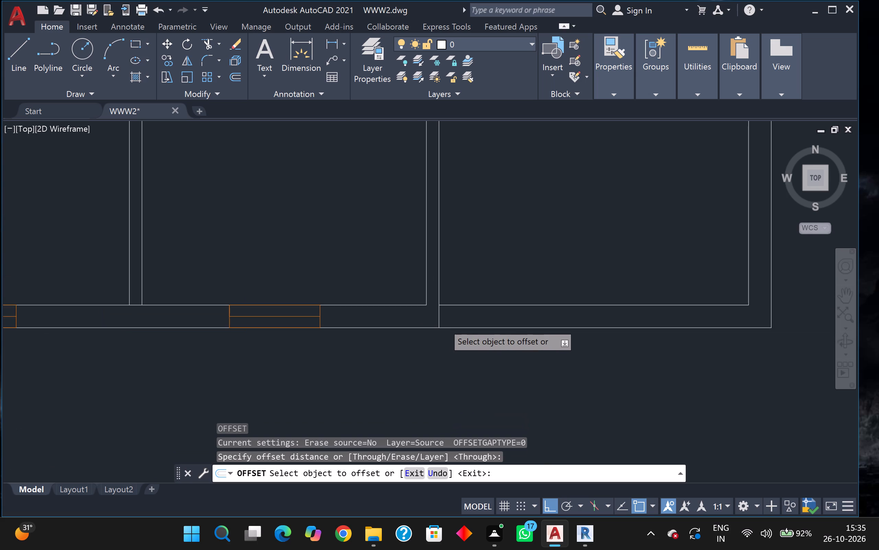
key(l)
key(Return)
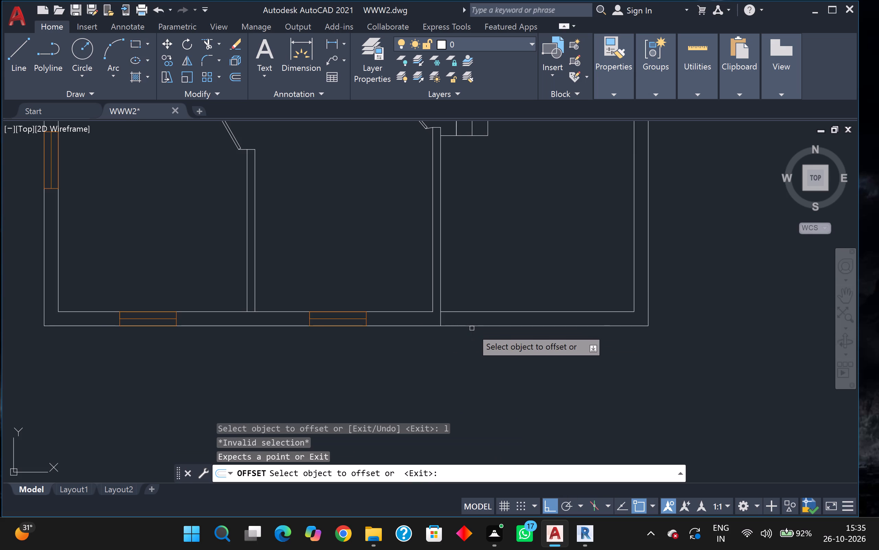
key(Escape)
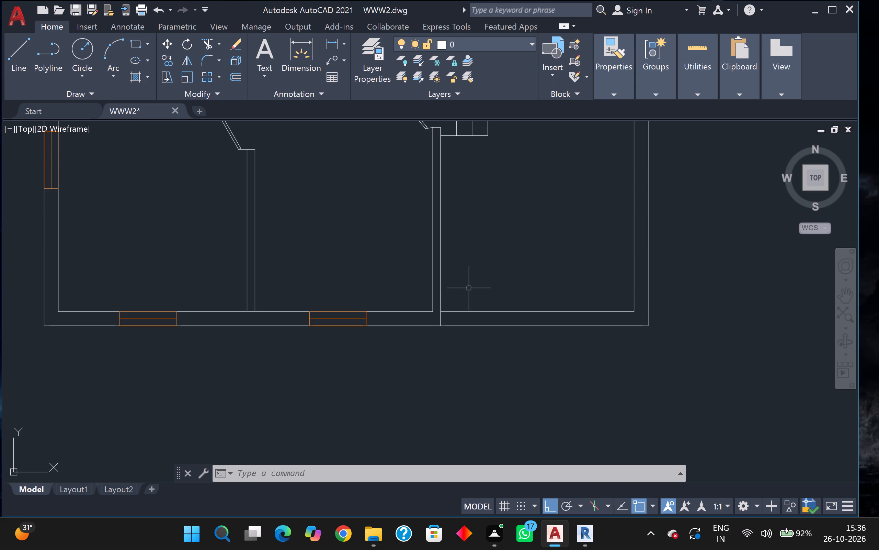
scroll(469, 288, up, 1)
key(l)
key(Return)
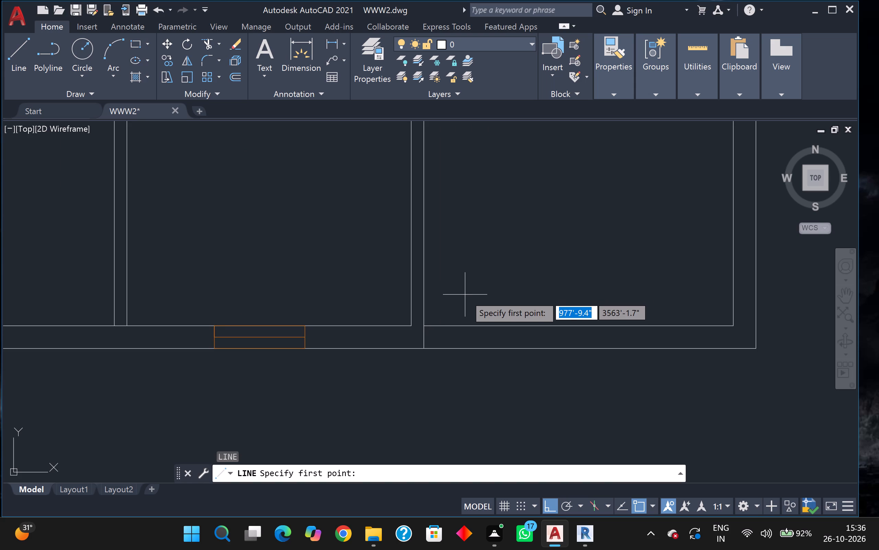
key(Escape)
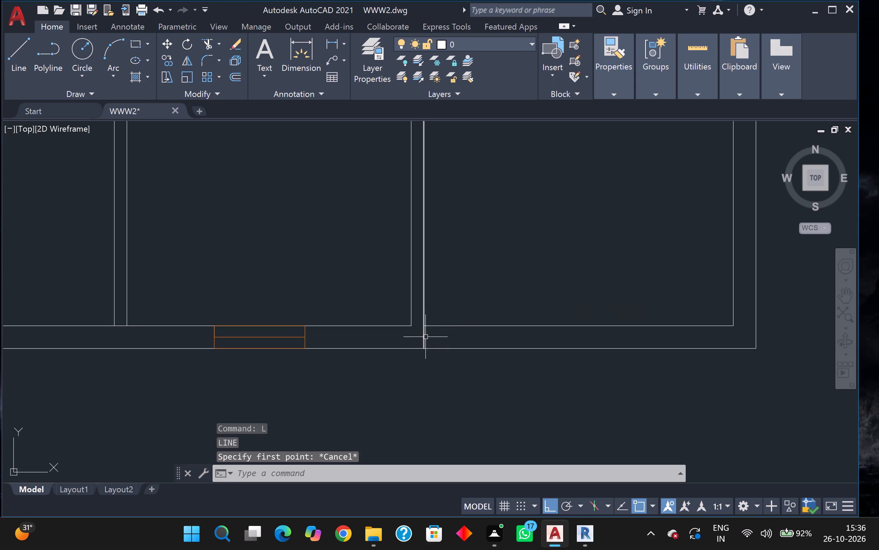
Draw lines from the lower right room's lower-left corner: 5' along the bottom wall's inner face, across the wall, 1' along its outer face, and back.
key(l)
key(Return)
scroll(417, 340, up, 1)
click(426, 315)
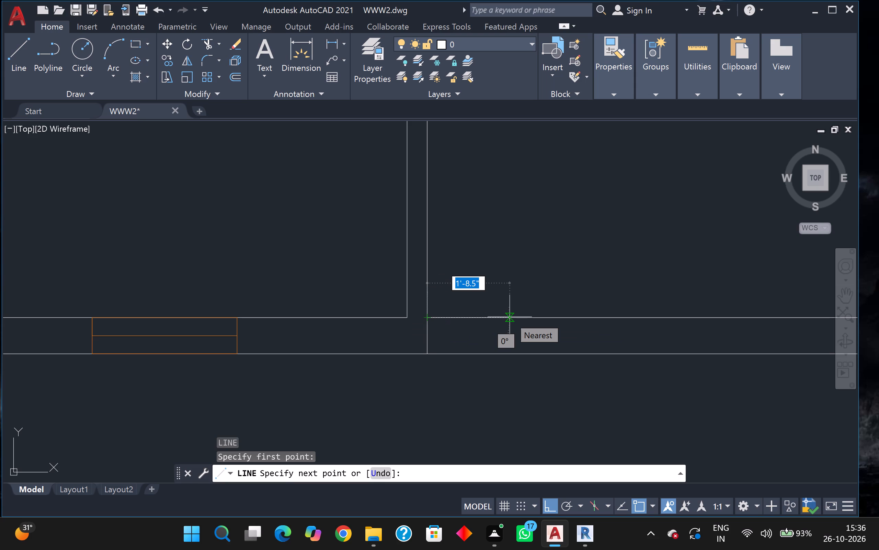
key(5)
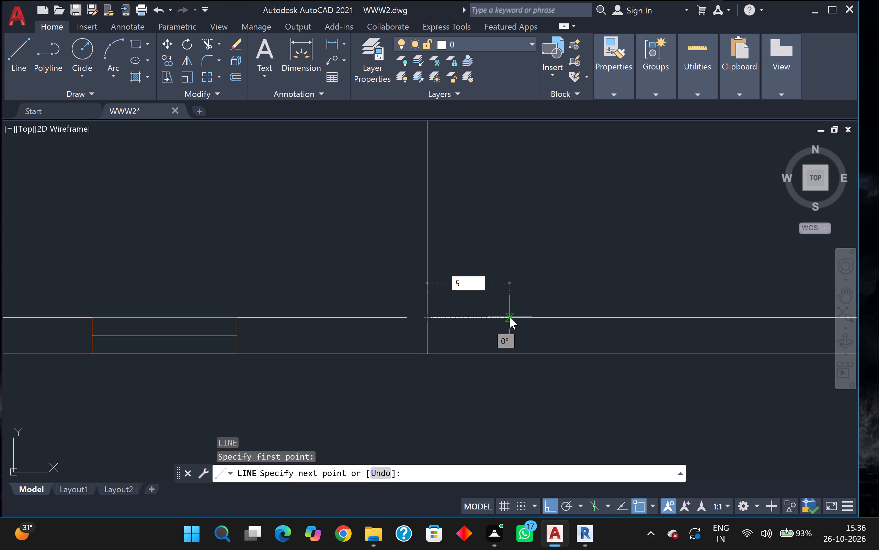
key(apostrophe)
key(Return)
scroll(652, 419, down, 1)
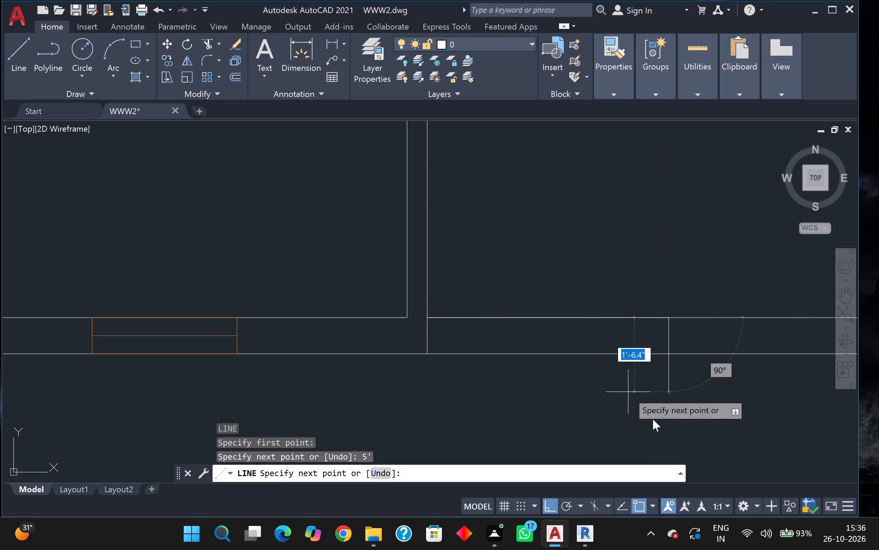
middle_drag(653, 417, 324, 302)
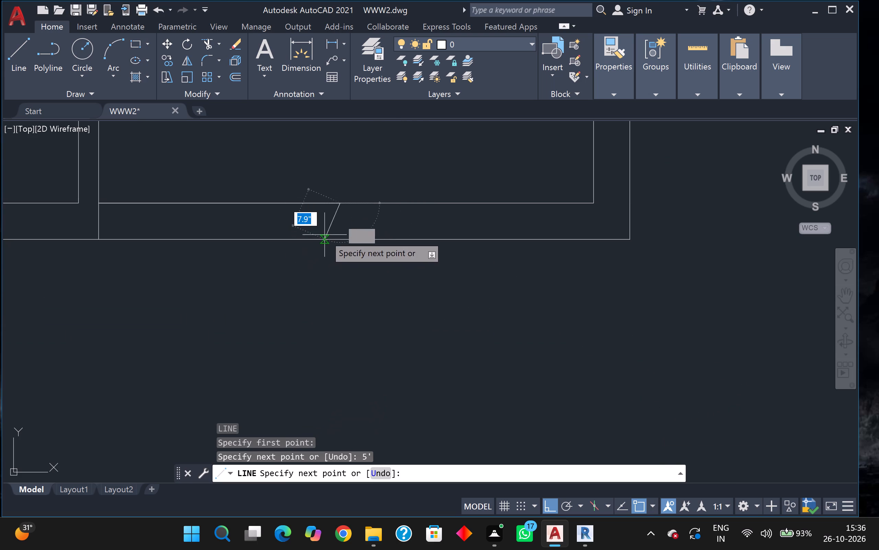
click(336, 238)
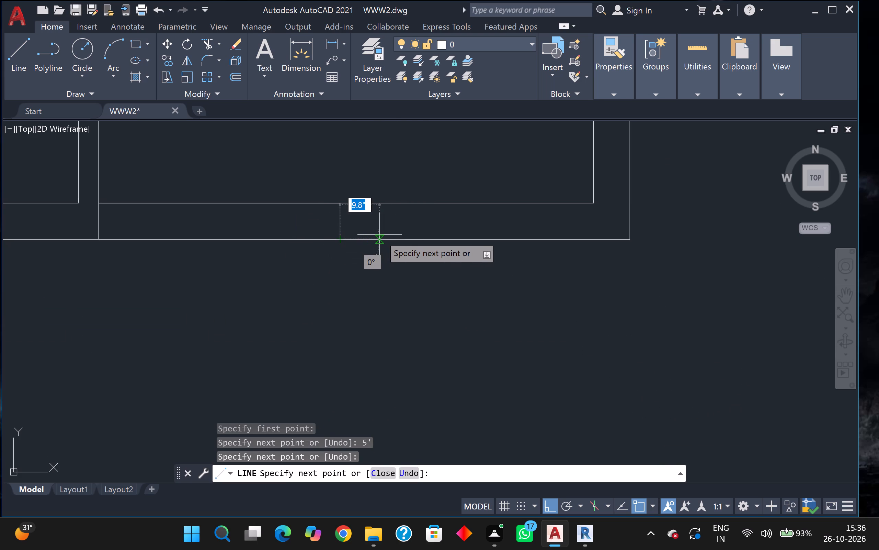
text(1')
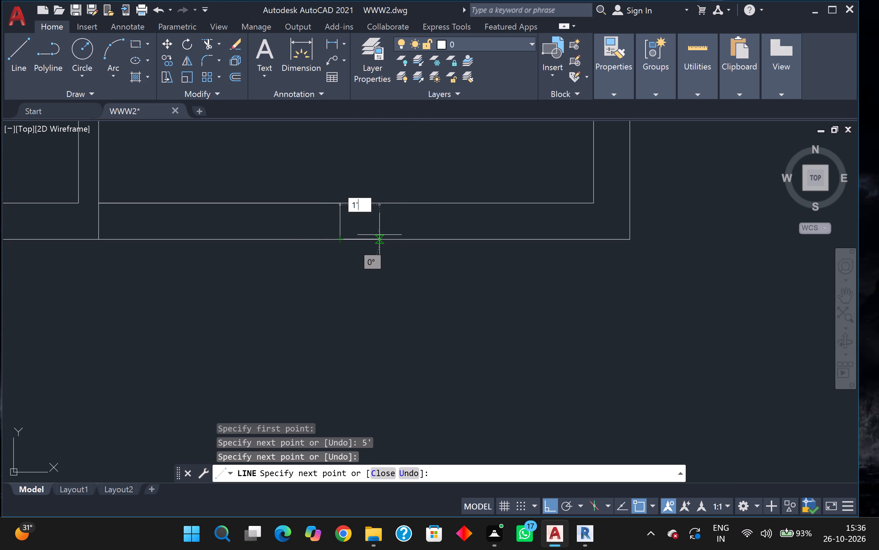
key(Return)
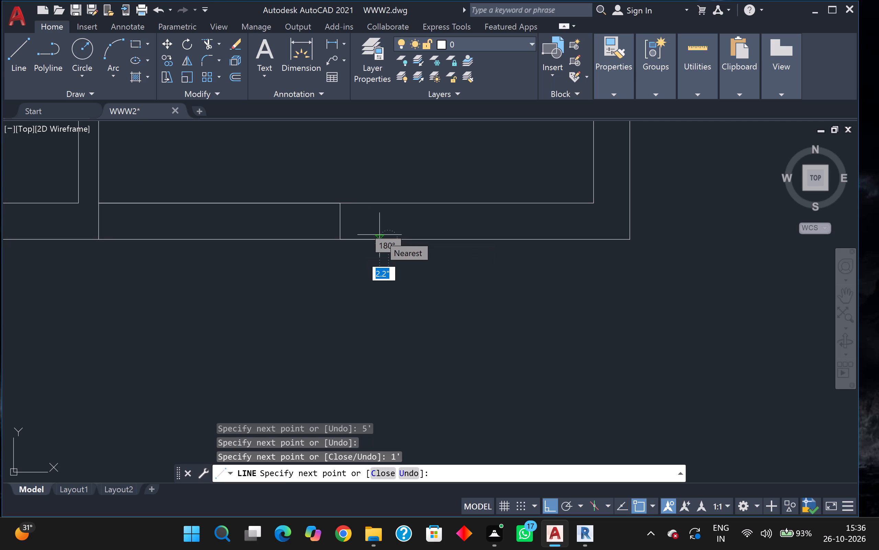
scroll(380, 234, up, 1)
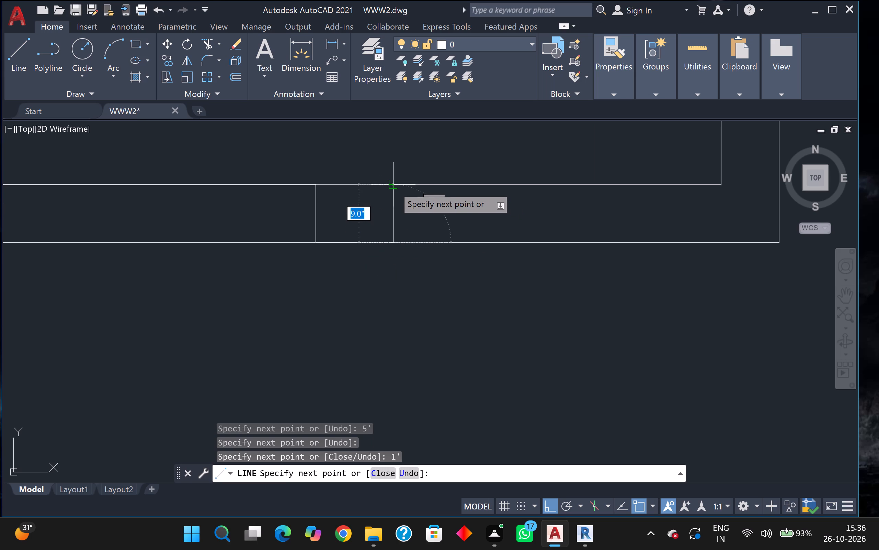
click(390, 183)
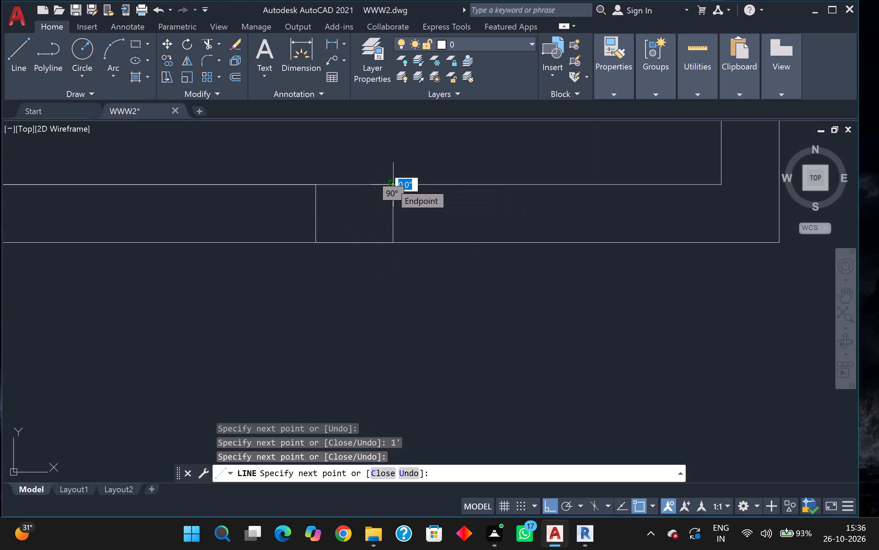
Trim the inner and outer face lines of the bottom wall between the two new cross lines, opening a 1' gap.
key(Escape)
click(210, 42)
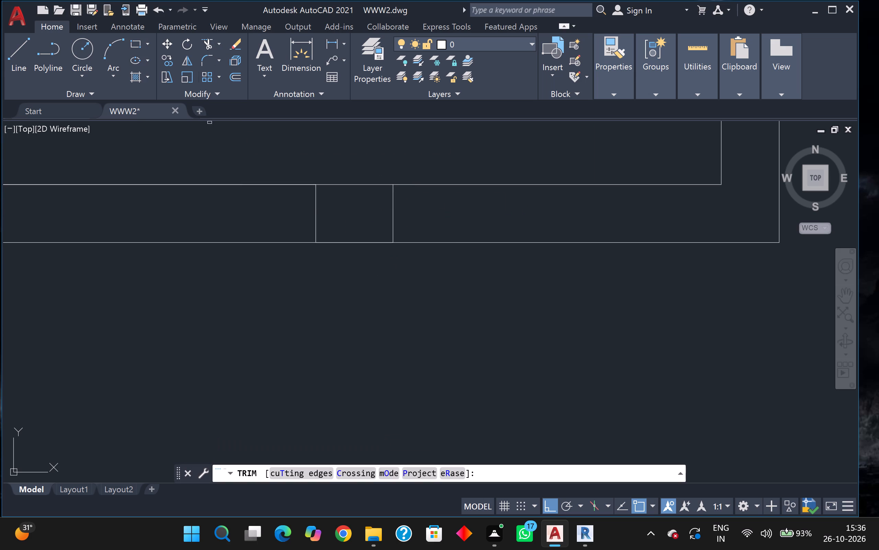
click(341, 177)
drag(350, 232, 349, 260)
click(348, 260)
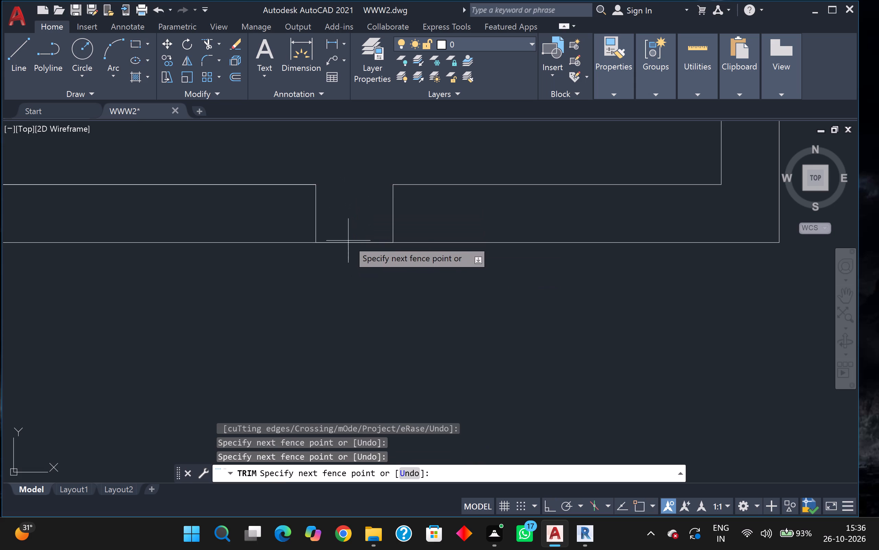
click(347, 236)
Trim away the two short cross lines at either side of the gap in the bottom wall.
scroll(348, 232, down, 4)
middle_drag(348, 232, 374, 247)
scroll(377, 257, up, 2)
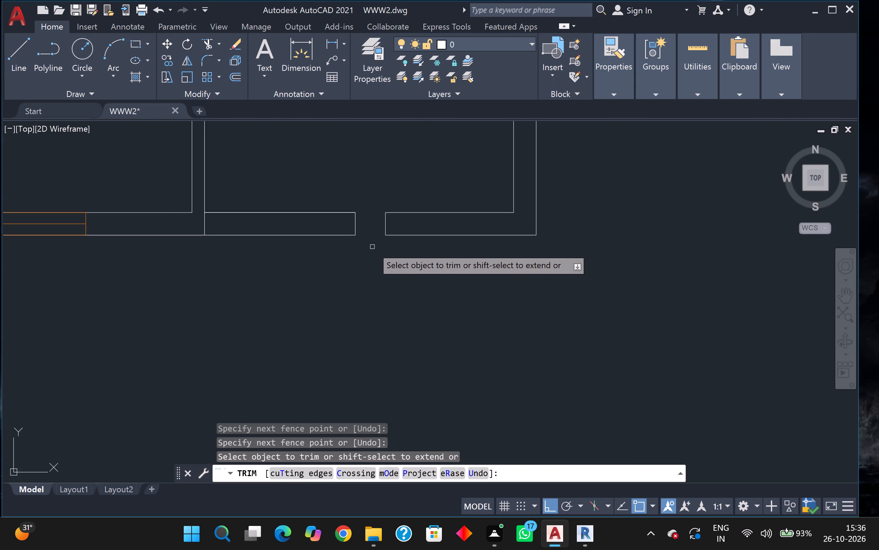
scroll(357, 222, up, 1)
click(354, 222)
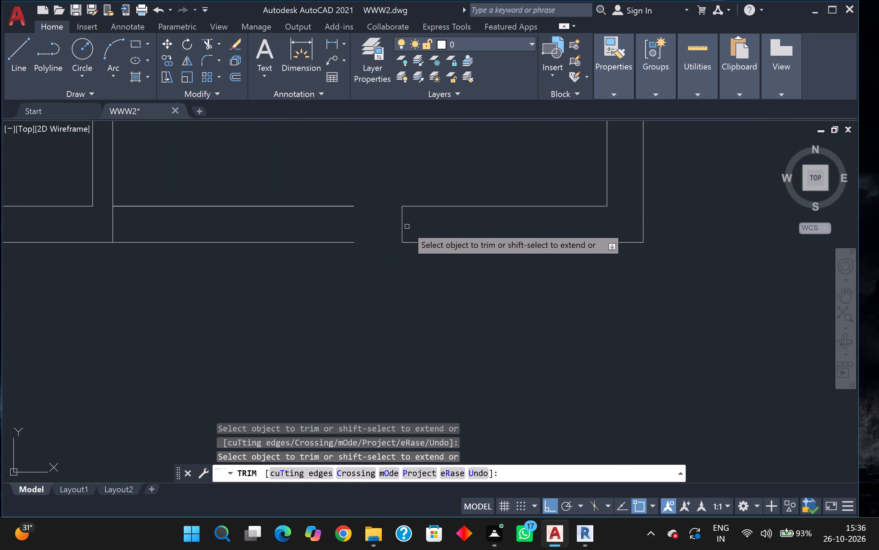
click(404, 224)
click(399, 224)
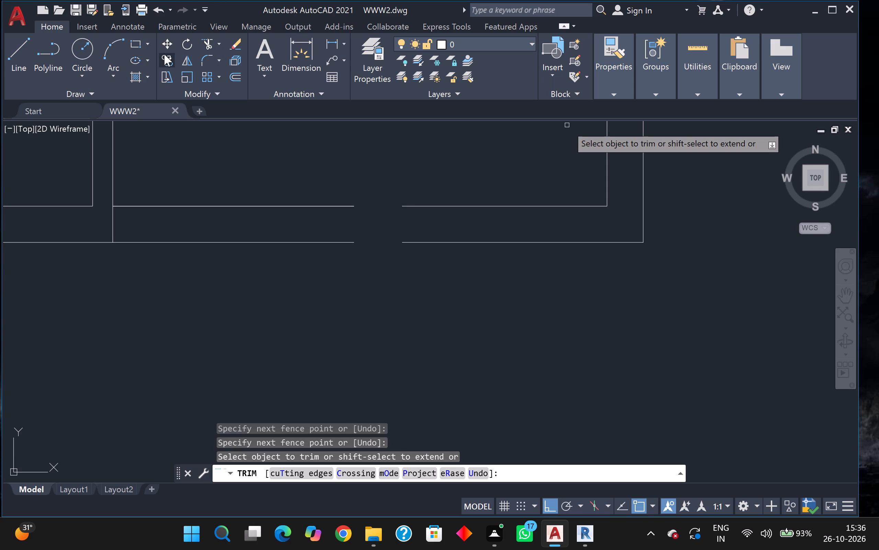
Draw a line across the bottom wall from the lower right room's lower-right inner corner to the outer face.
click(16, 54)
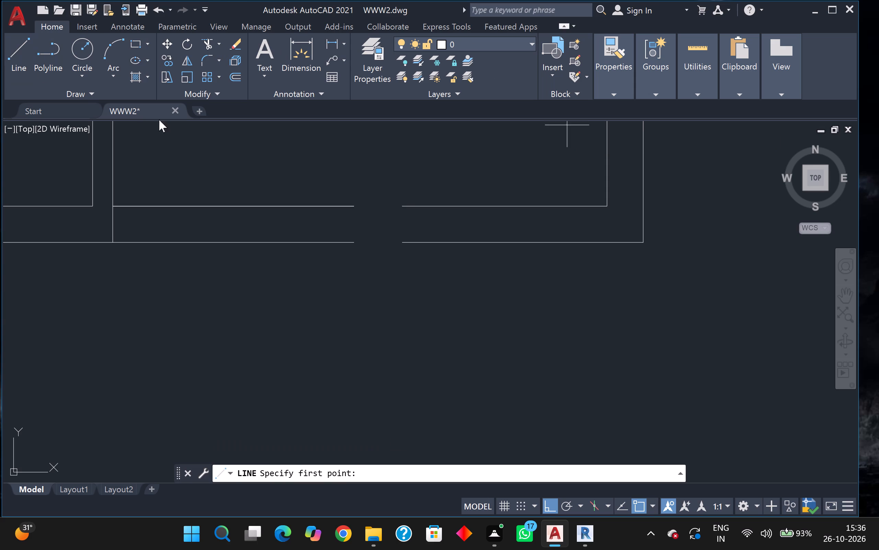
middle_drag(457, 154, 251, 165)
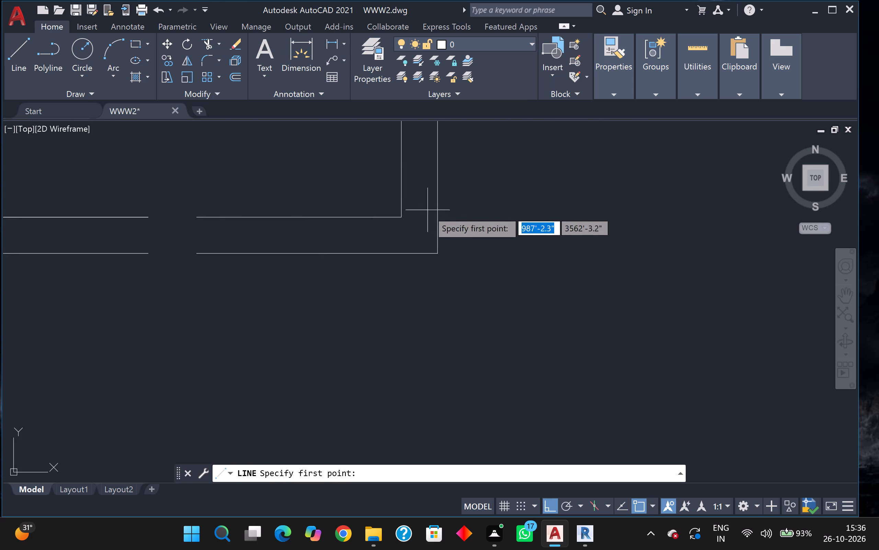
click(401, 219)
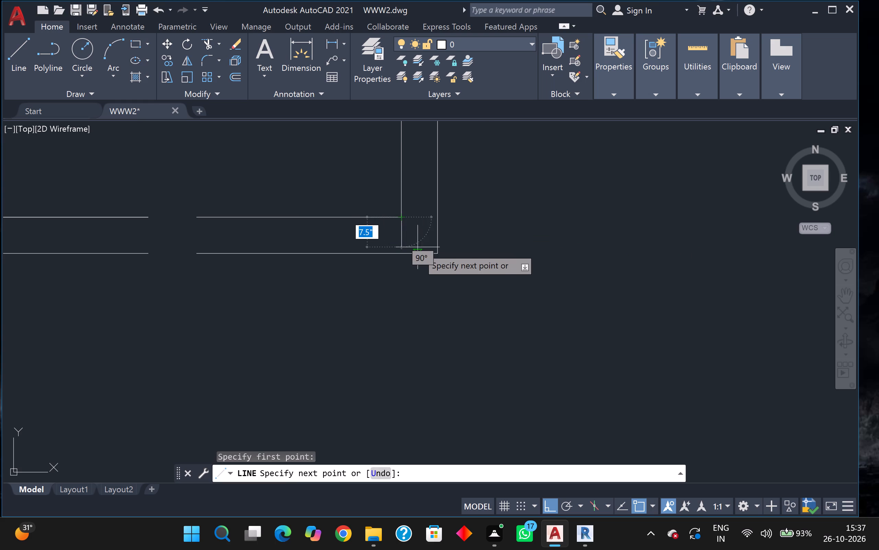
click(400, 252)
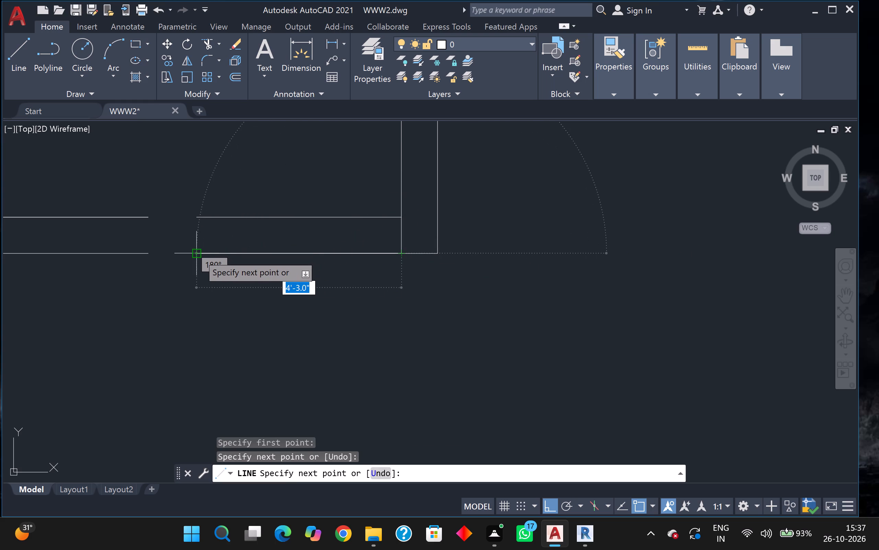
middle_drag(198, 254, 269, 258)
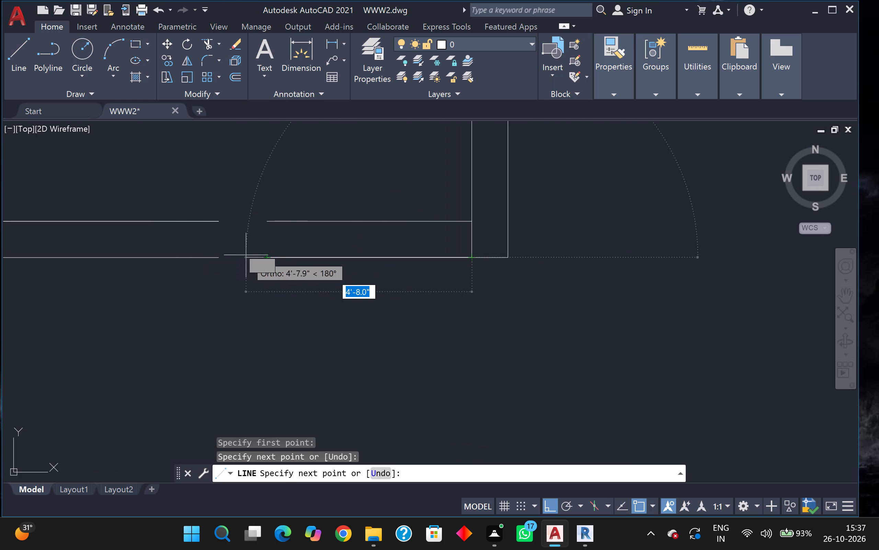
middle_drag(246, 257, 357, 262)
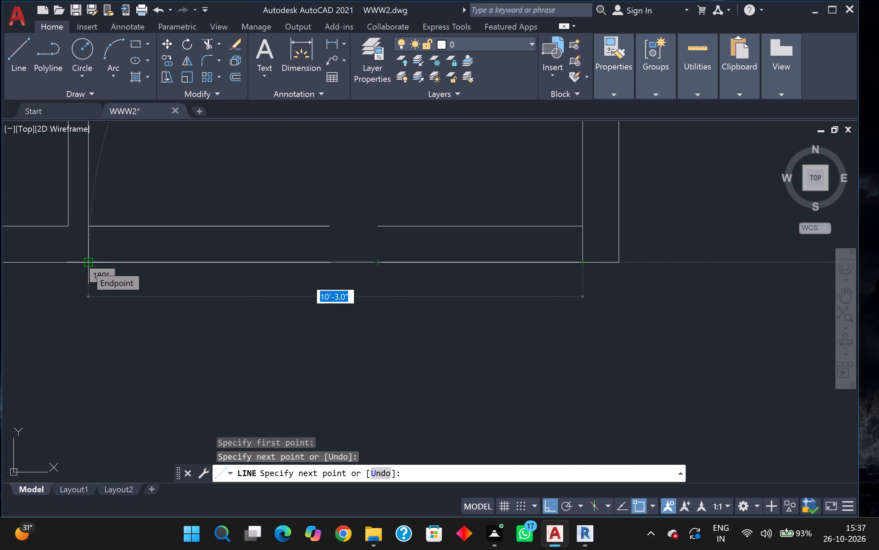
key(Escape)
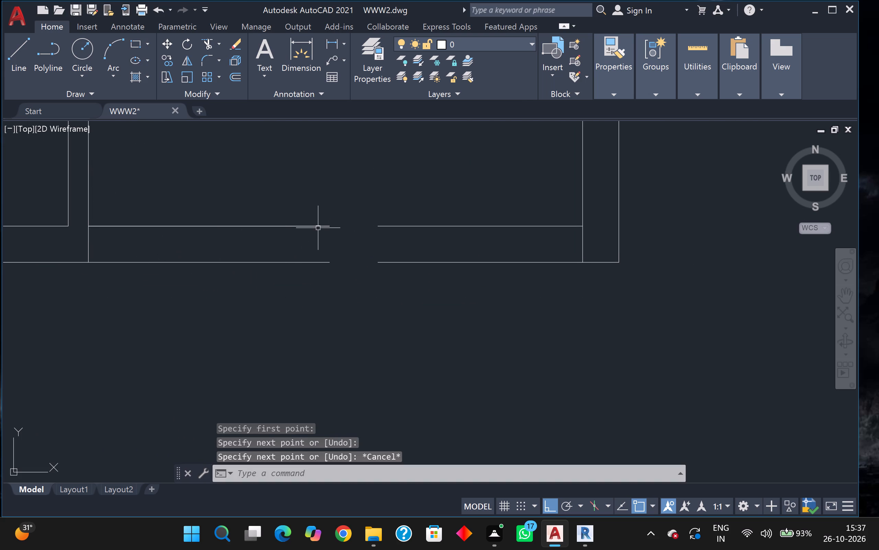
Extend the bottom wall's inner and outer face lines from the gap's left side across to its right side.
click(318, 226)
key(Escape)
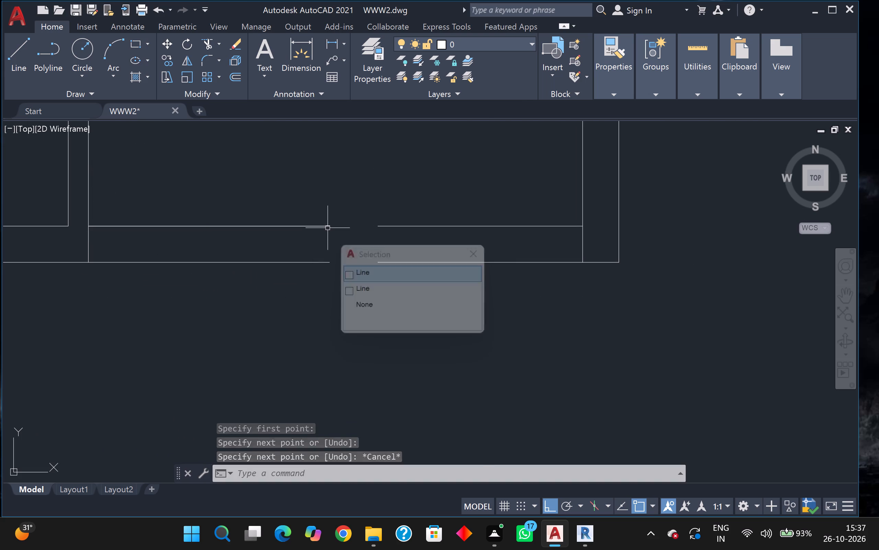
drag(202, 45, 206, 47)
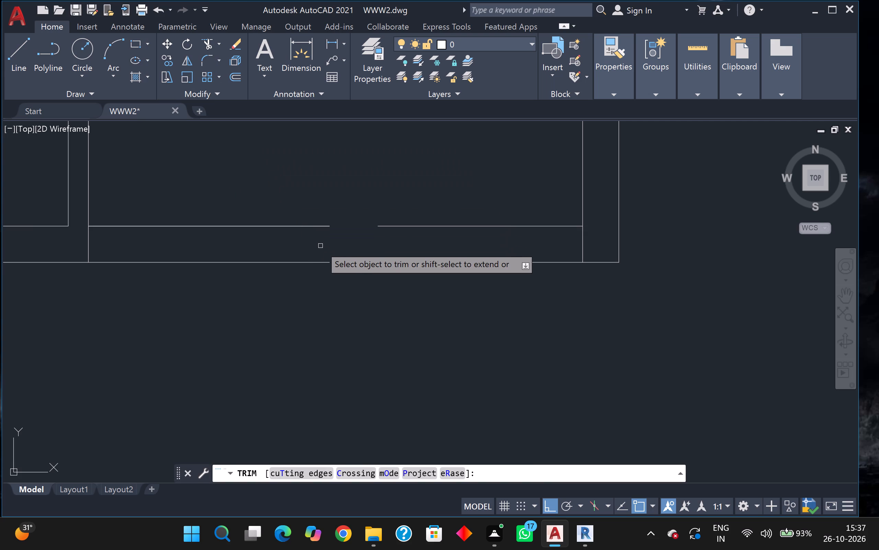
shift+click(319, 226)
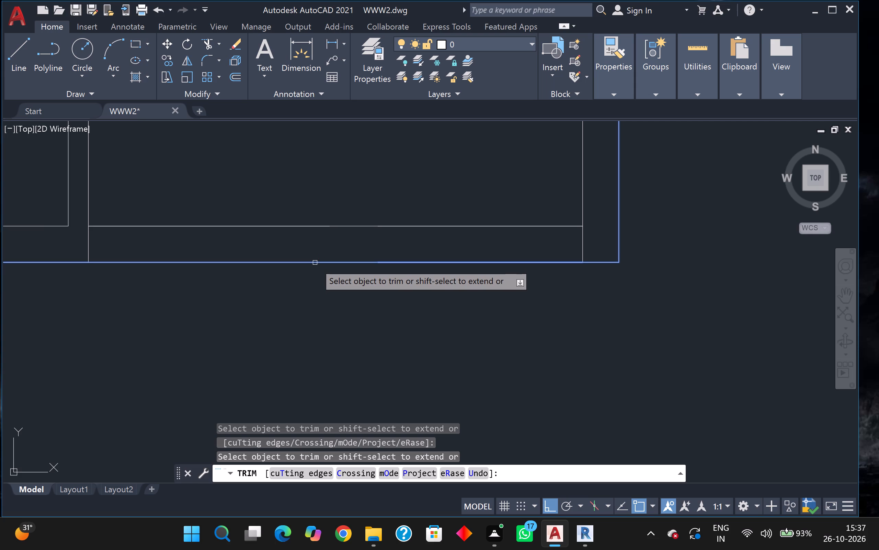
shift+click(315, 263)
Trim the bottom wall's outer face line from the room's left partition to the right side of the former gap.
scroll(308, 261, down, 1)
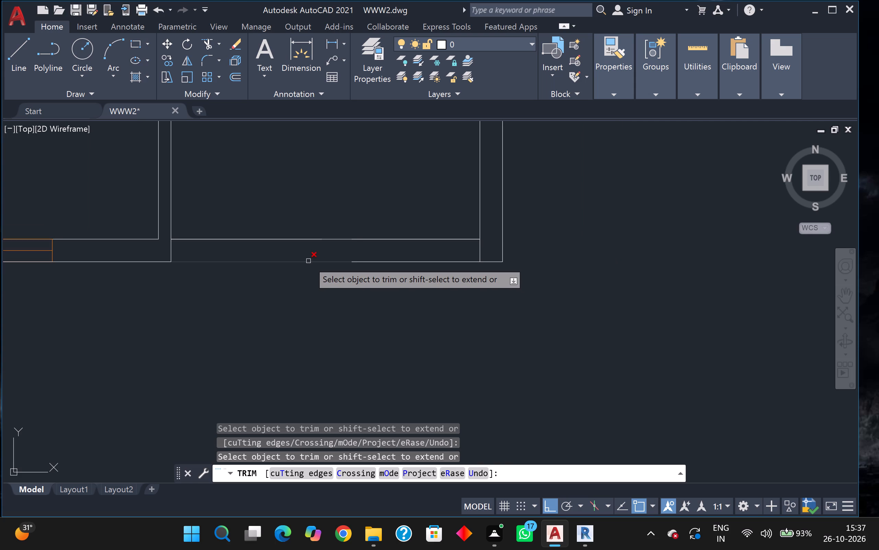
shift+scroll(307, 261, up, 1)
shift+scroll(307, 261, down, 1)
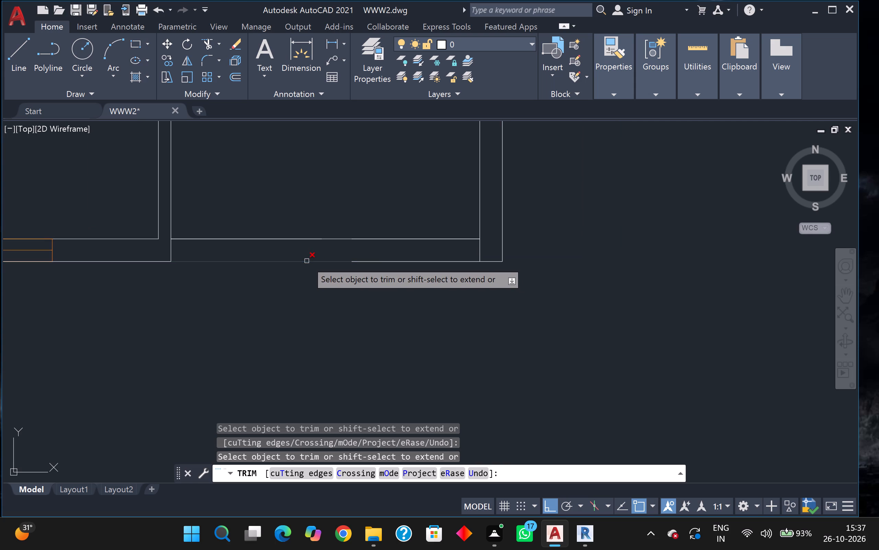
shift+click(304, 261)
scroll(304, 261, down, 3)
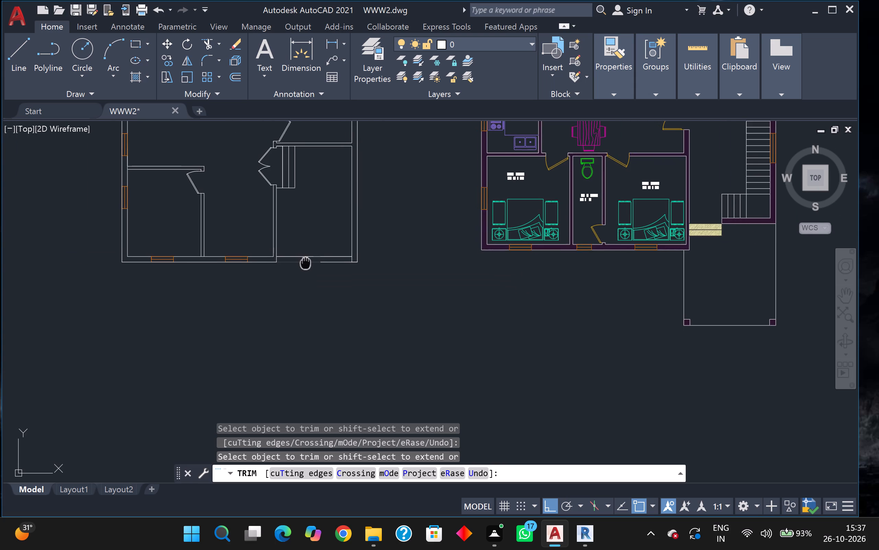
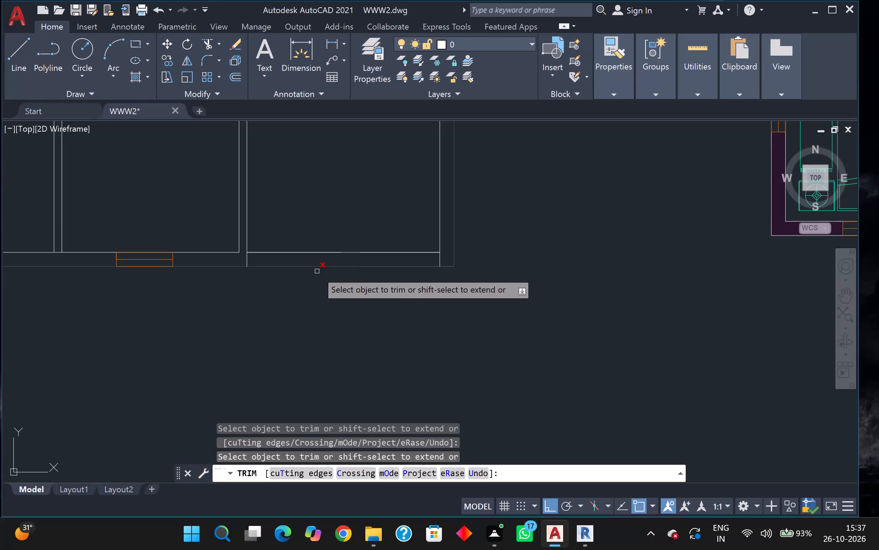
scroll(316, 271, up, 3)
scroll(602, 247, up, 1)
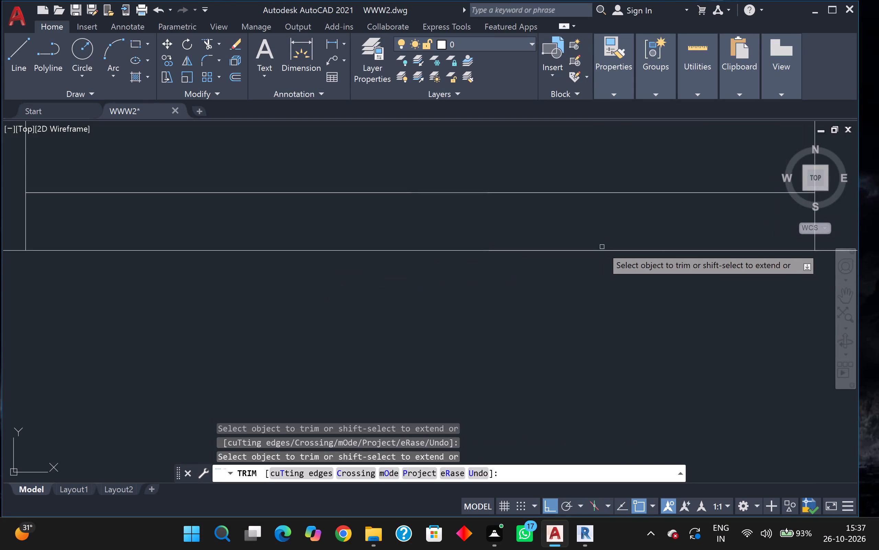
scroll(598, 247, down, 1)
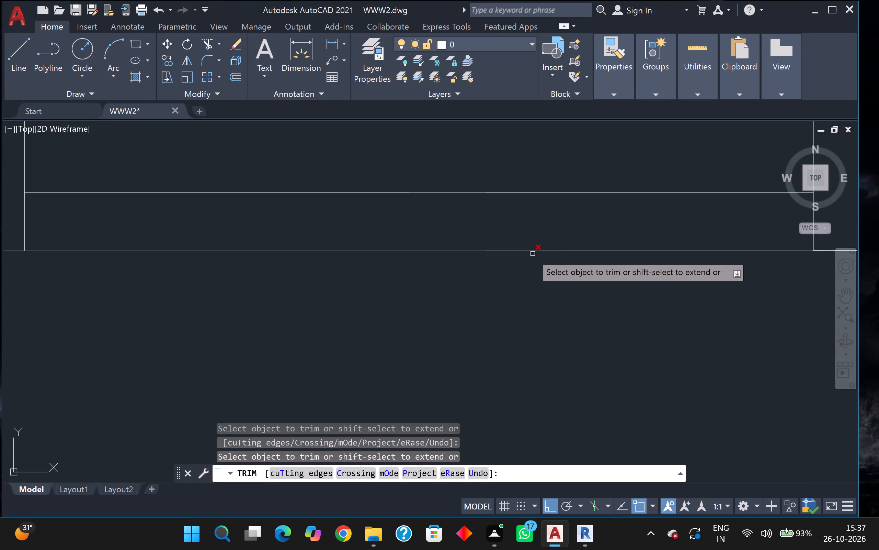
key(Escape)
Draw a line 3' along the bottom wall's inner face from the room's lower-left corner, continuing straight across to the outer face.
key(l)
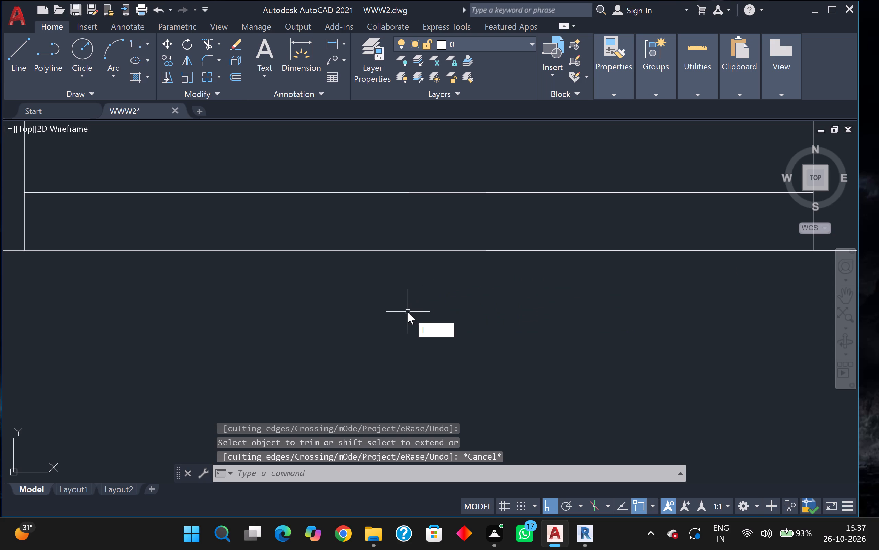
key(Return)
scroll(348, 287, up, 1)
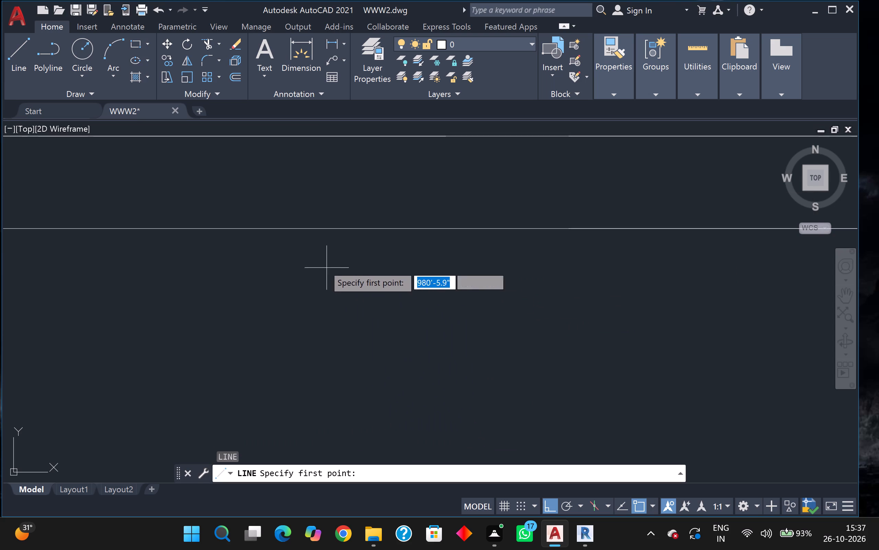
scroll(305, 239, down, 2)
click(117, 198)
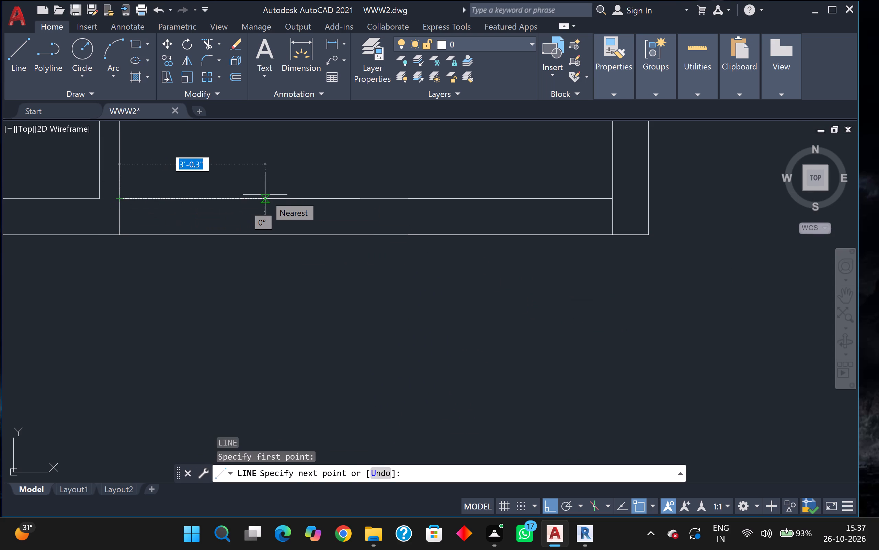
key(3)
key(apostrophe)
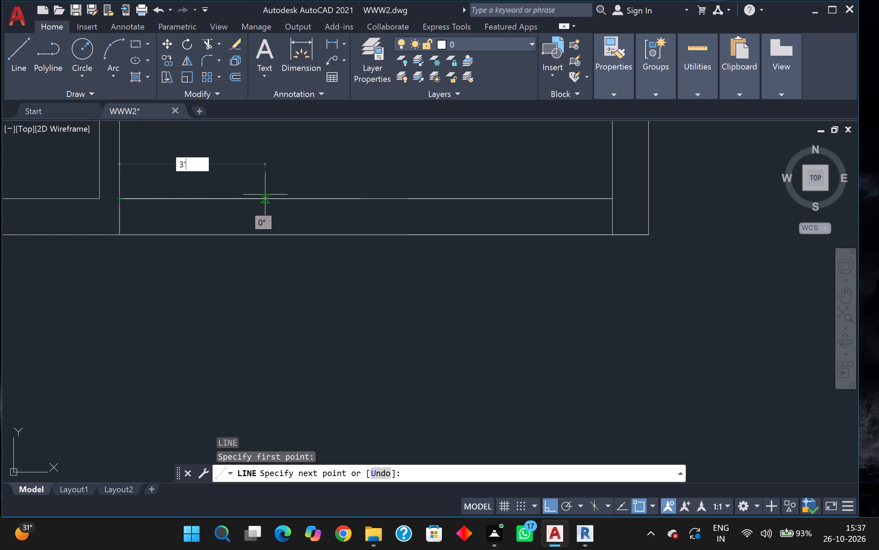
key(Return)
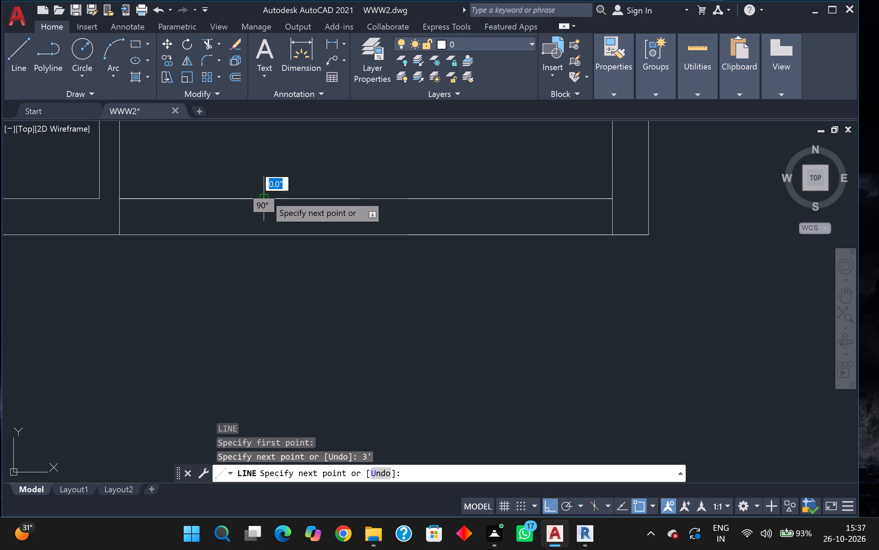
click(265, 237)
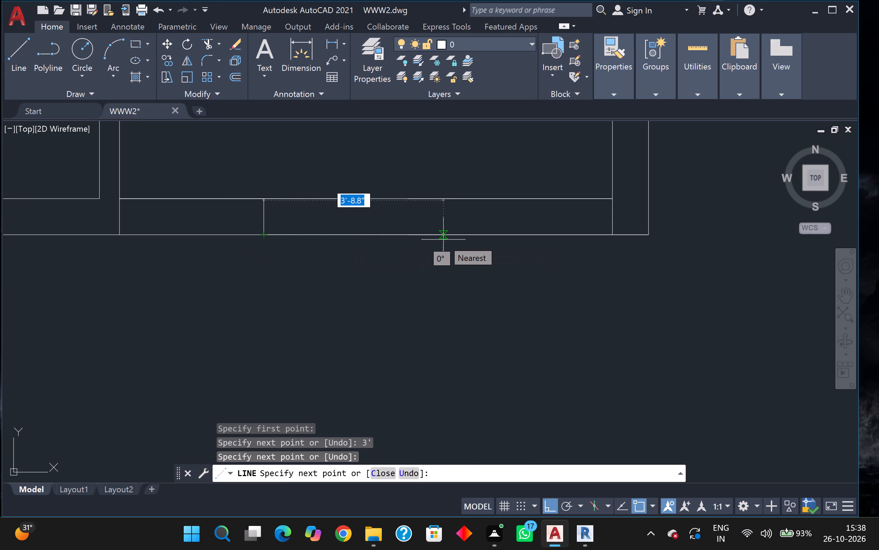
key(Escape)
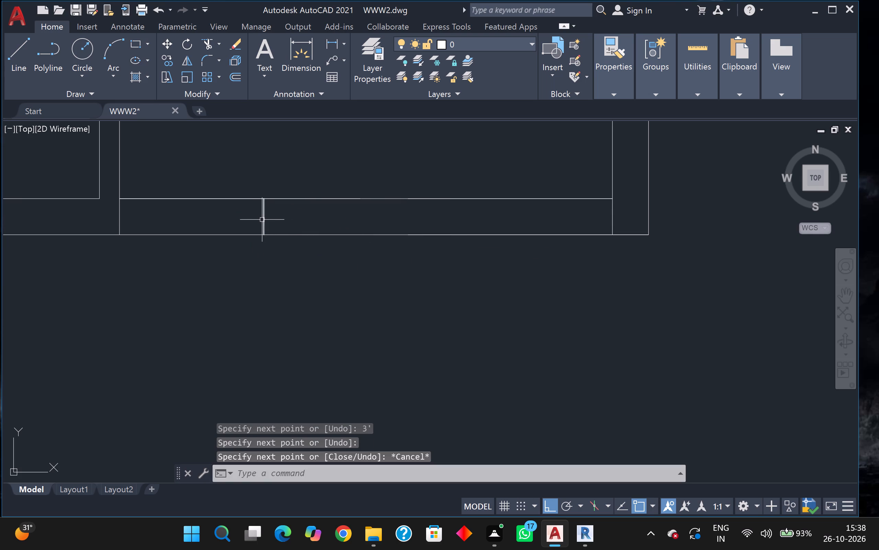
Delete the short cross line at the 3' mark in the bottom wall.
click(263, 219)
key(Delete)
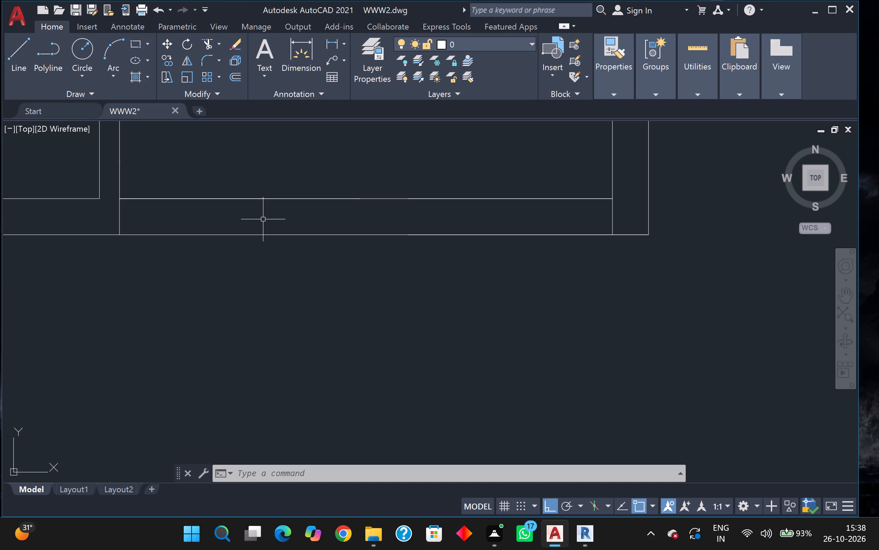
Draw a line about 10'-3" long through the middle of the bottom wall, from the right cross line's midpoint to the left partition line.
scroll(263, 219, up, 1)
scroll(263, 219, down, 1)
scroll(271, 251, down, 2)
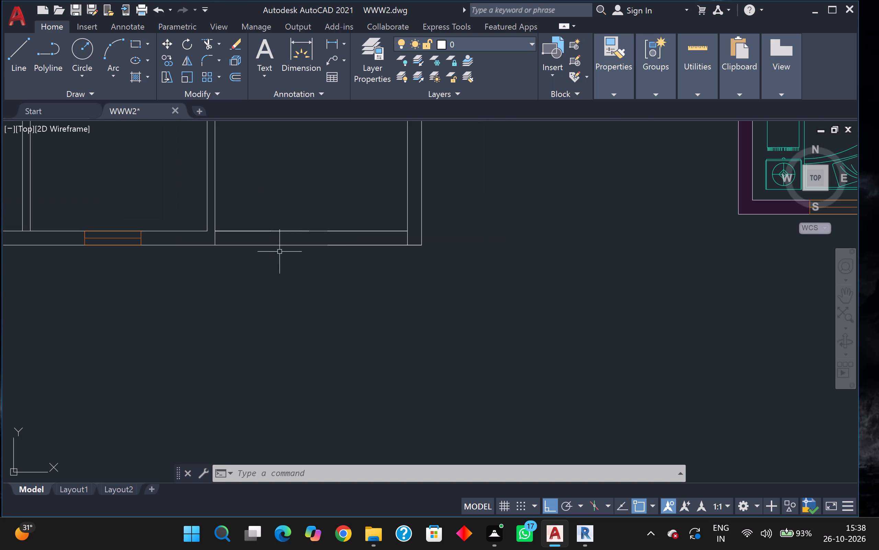
scroll(306, 247, up, 1)
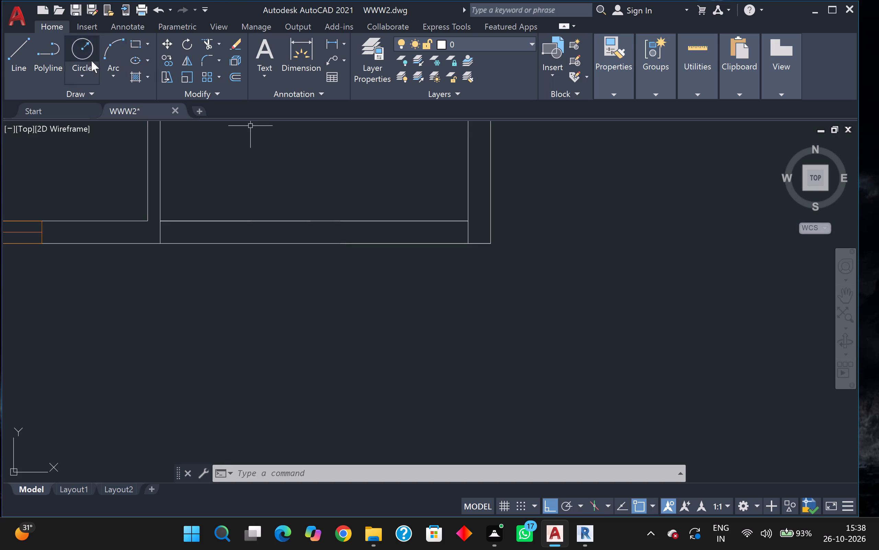
drag(33, 48, 30, 57)
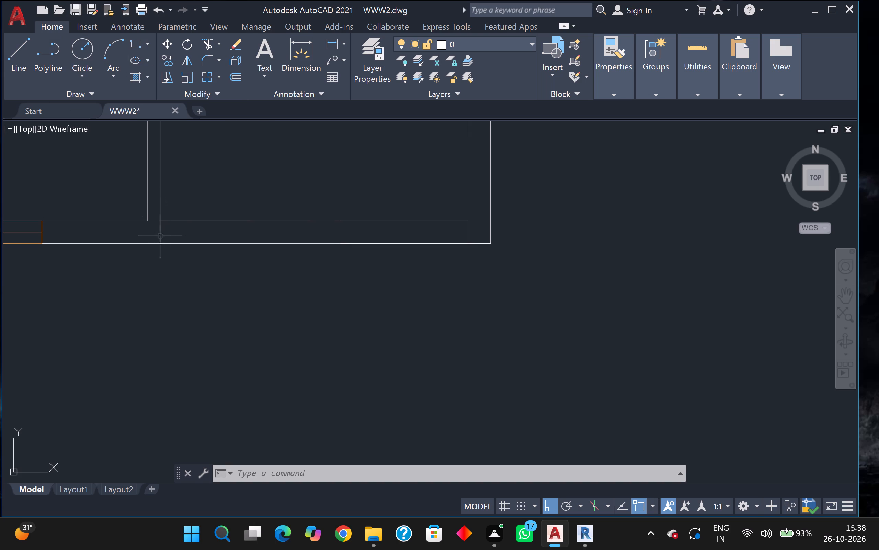
click(26, 46)
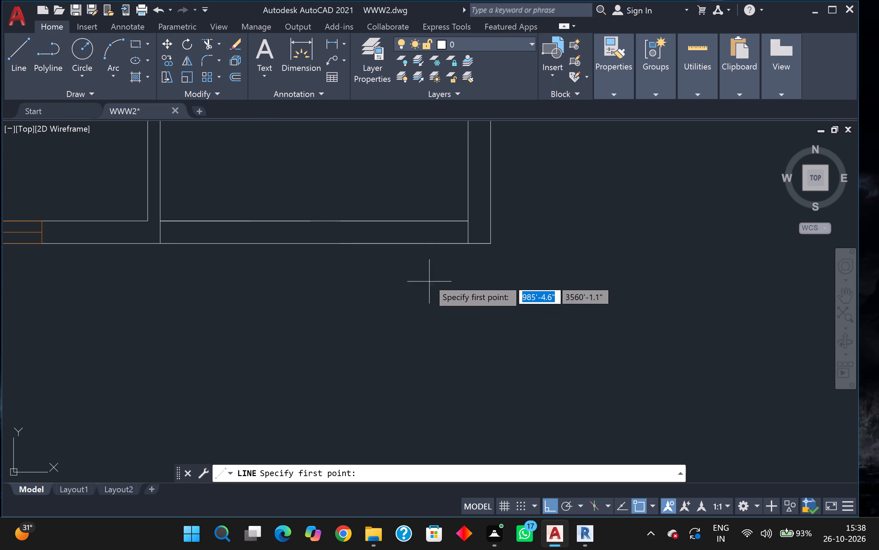
drag(469, 232, 457, 238)
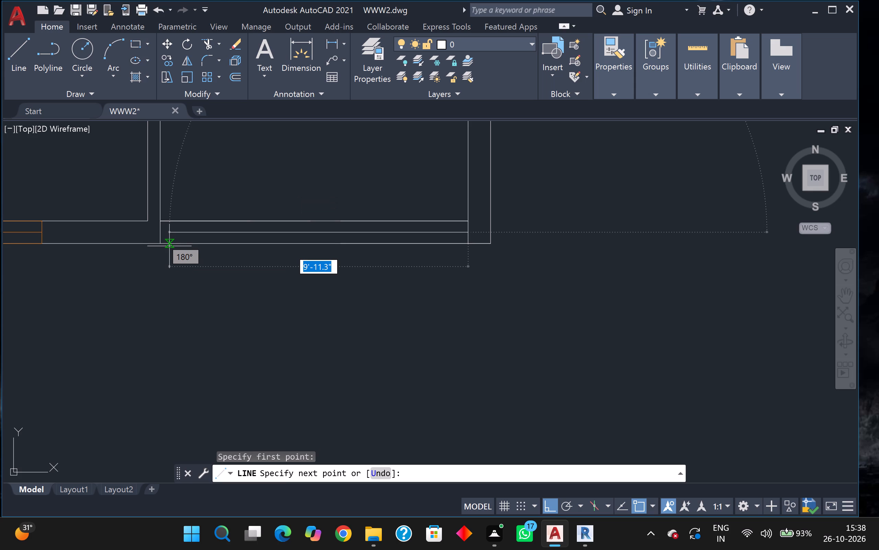
key(F8)
key(F8)
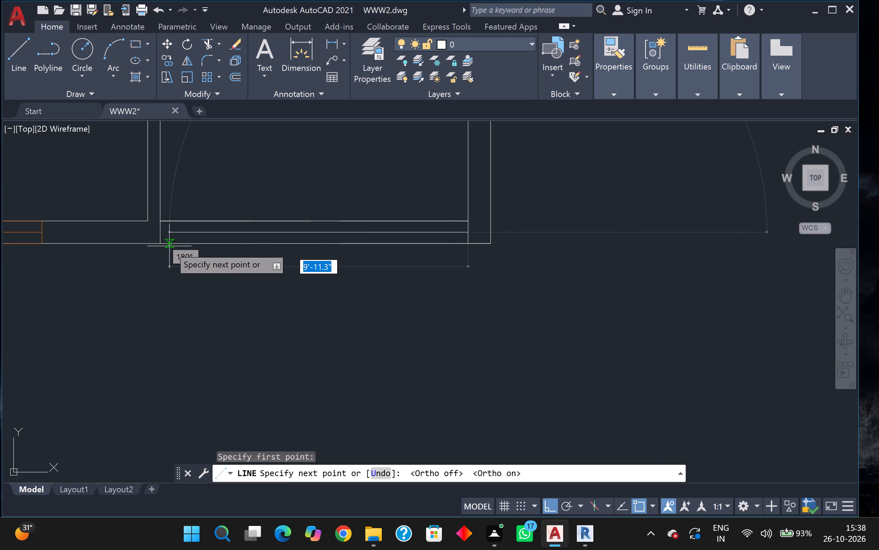
scroll(148, 240, up, 1)
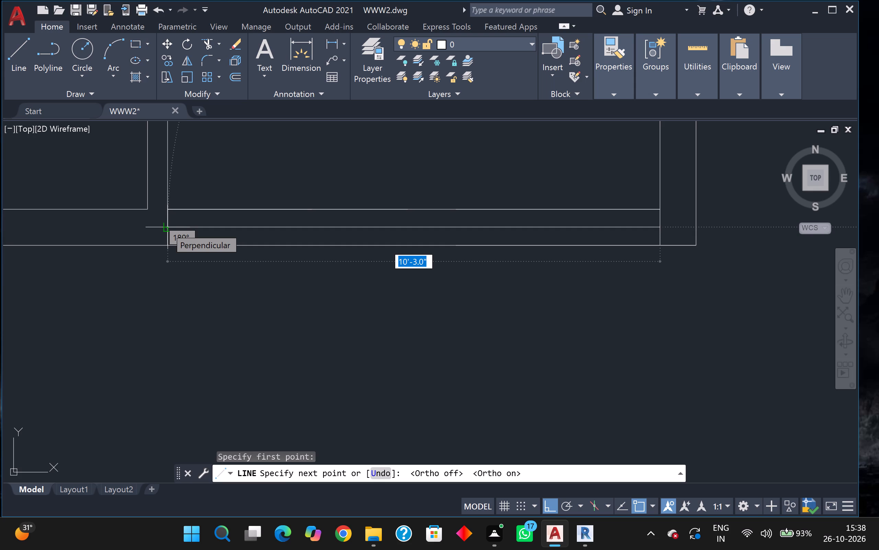
scroll(166, 227, up, 1)
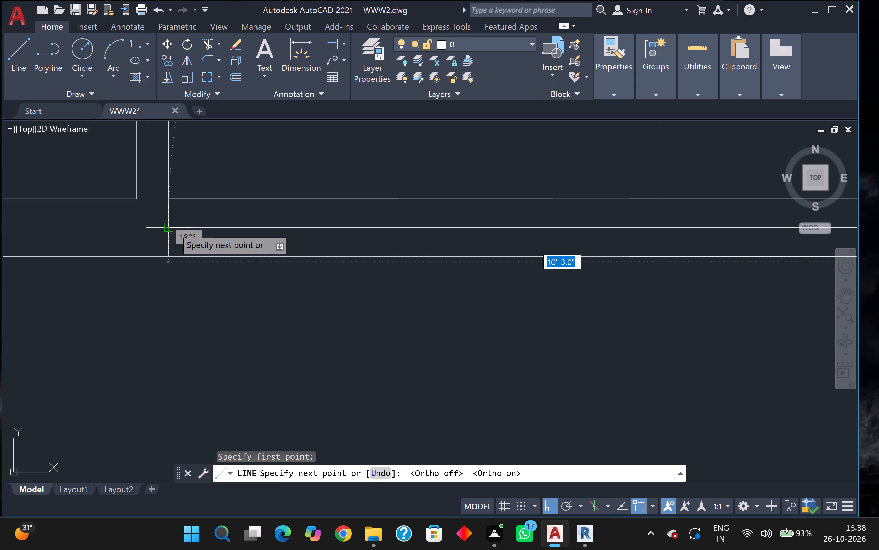
click(172, 227)
key(Escape)
Draw a 9" cross line from inner to outer face of the bottom wall, through the midpoint of its centre line.
scroll(172, 227, down, 1)
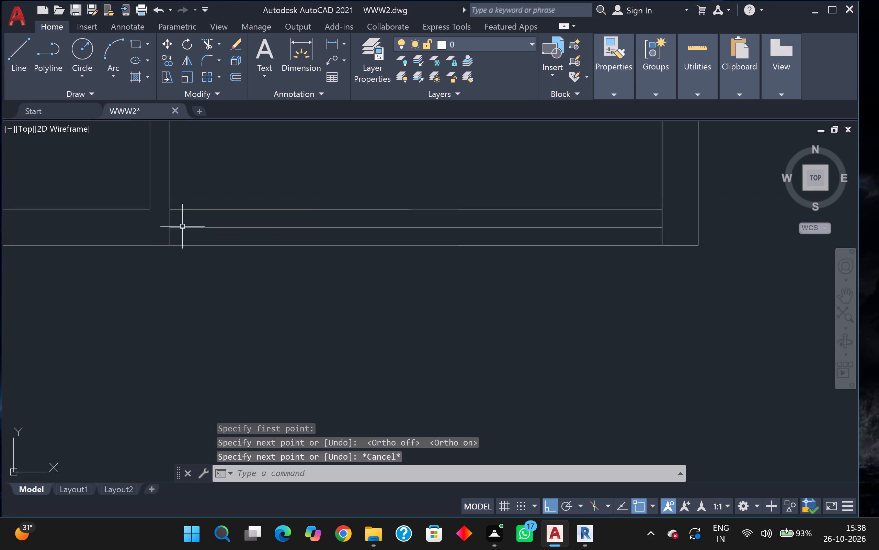
scroll(231, 235, down, 1)
key(l)
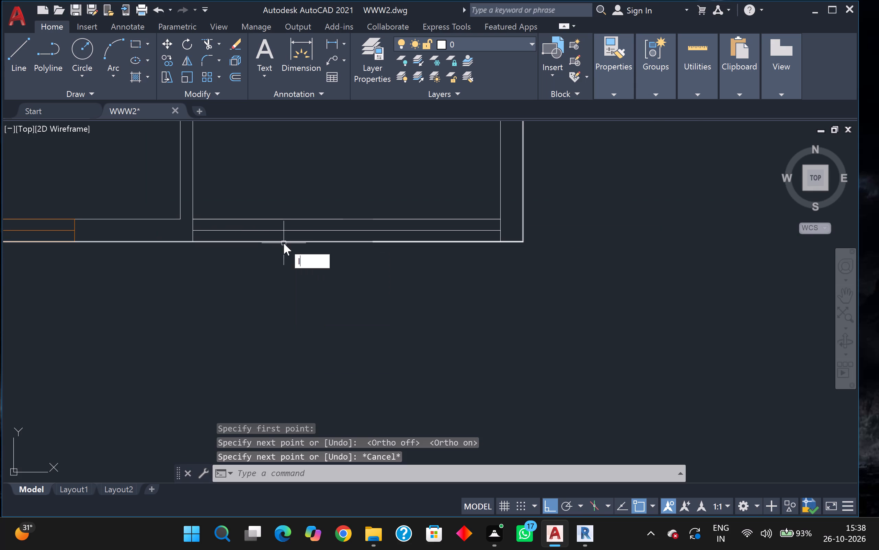
key(Return)
scroll(307, 236, up, 1)
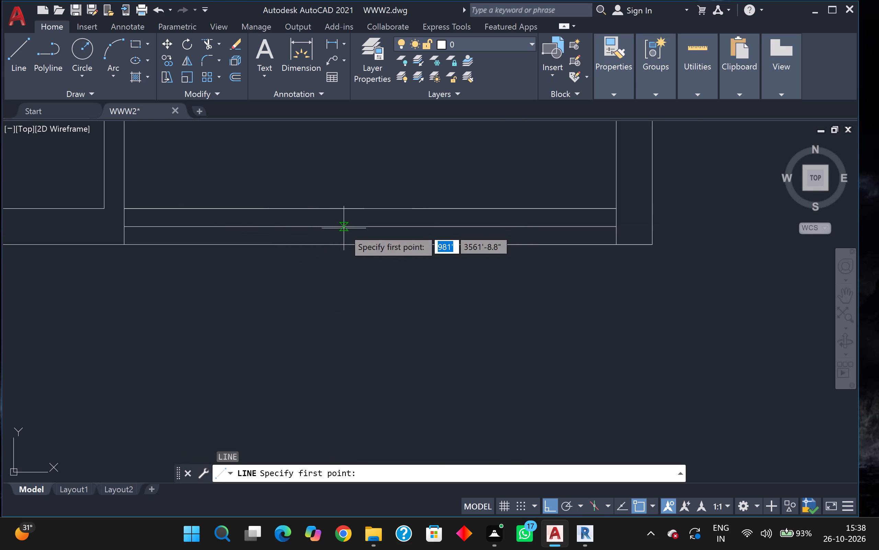
click(370, 228)
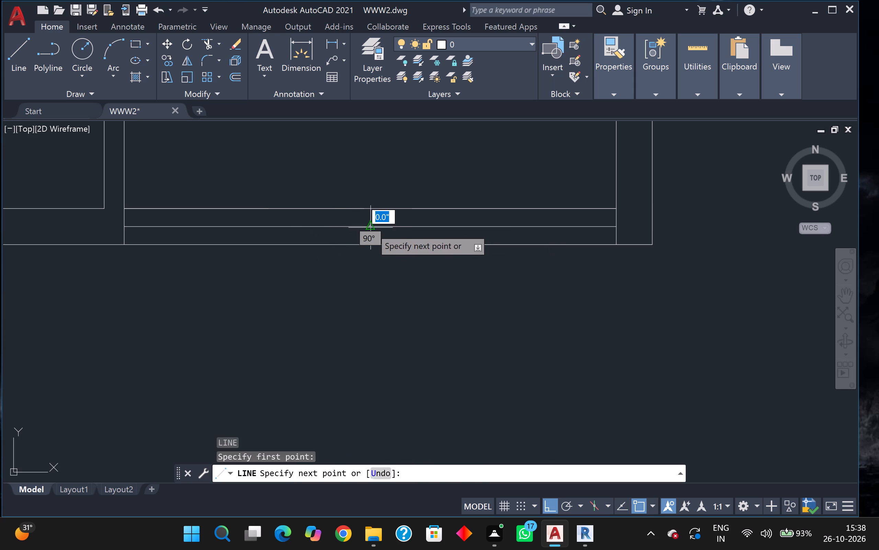
click(370, 208)
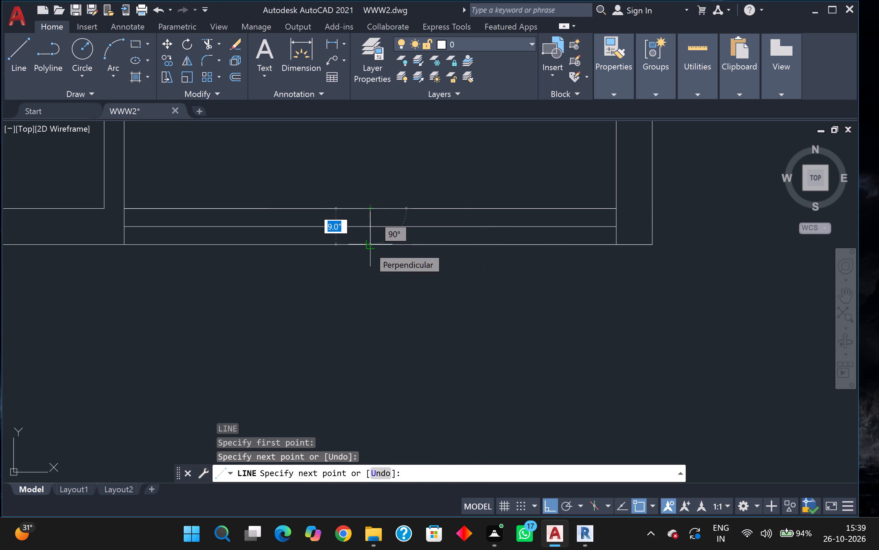
scroll(369, 245, up, 1)
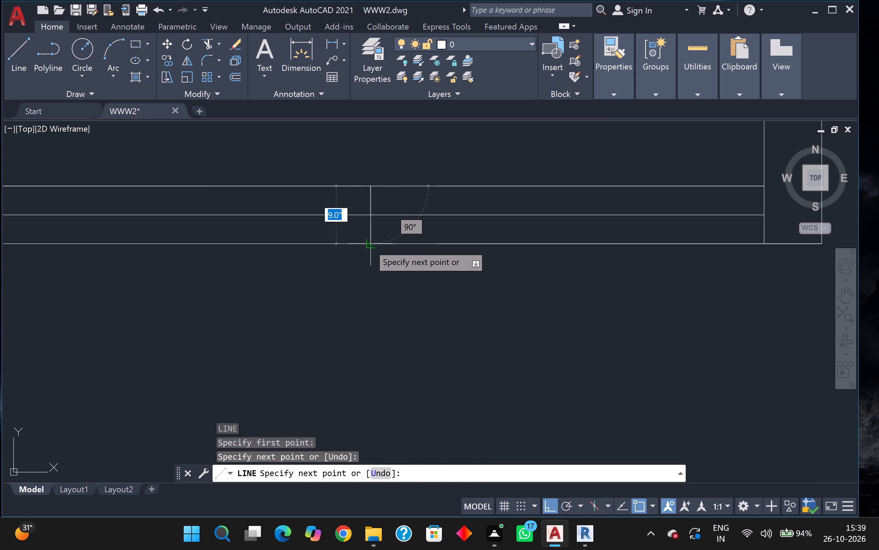
scroll(366, 245, up, 2)
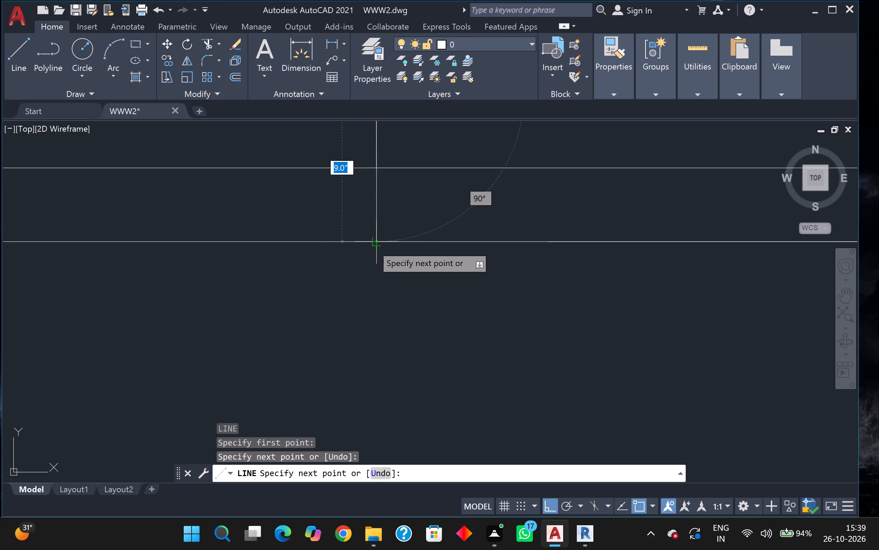
click(372, 245)
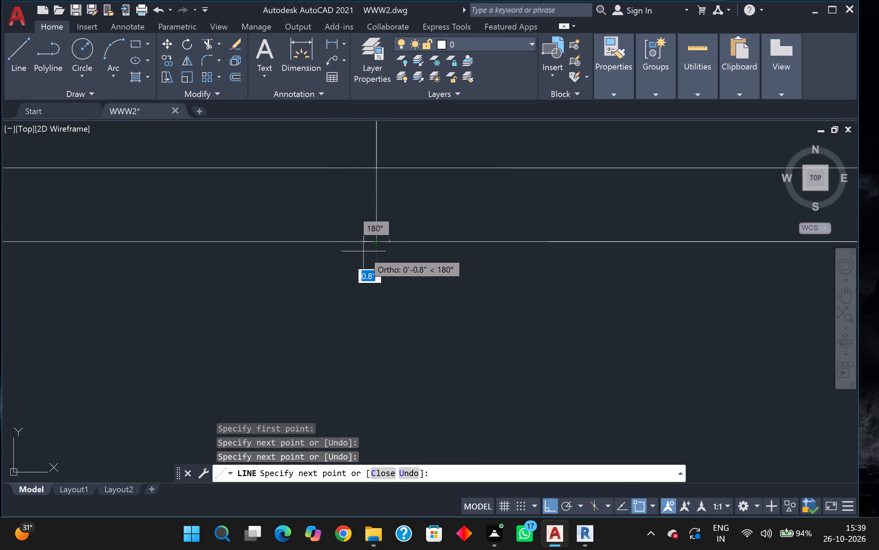
key(Escape)
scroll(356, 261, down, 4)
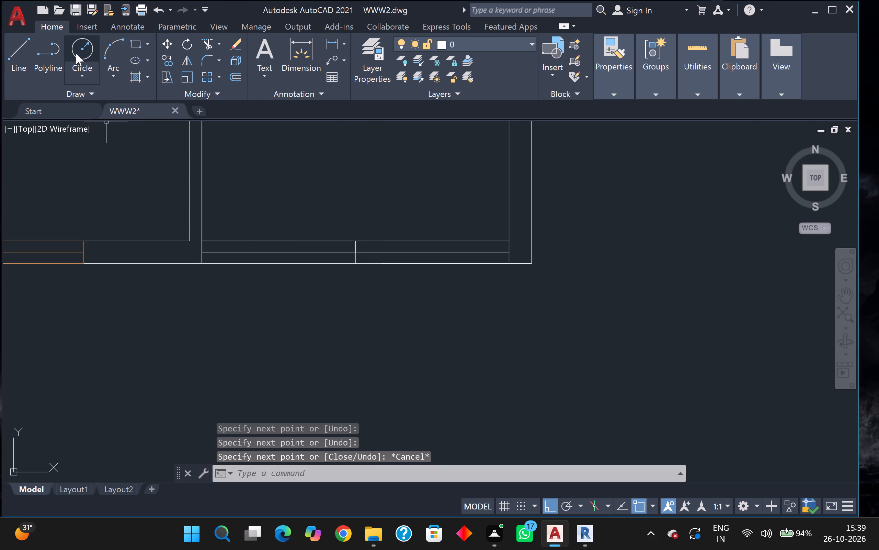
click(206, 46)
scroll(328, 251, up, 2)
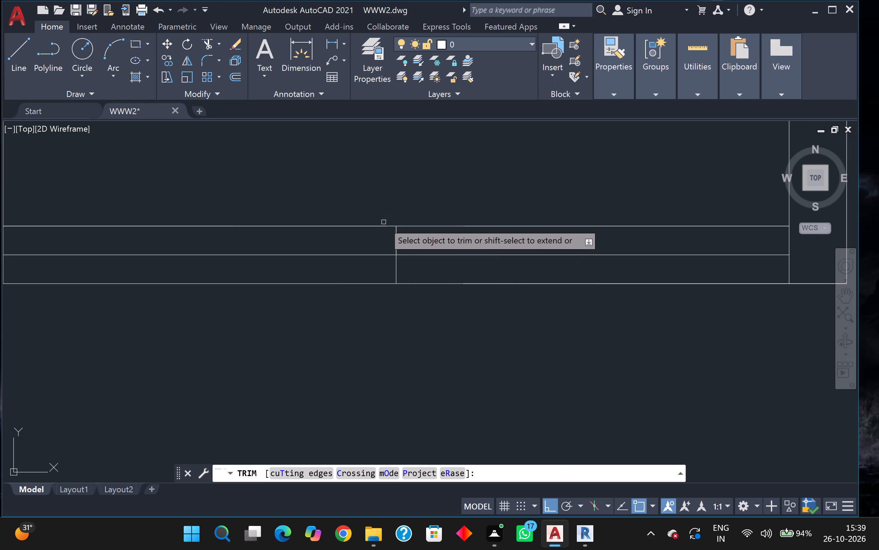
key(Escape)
Offset the bottom wall's middle cross line by 1' to its left and by 1' to its right.
key(o)
key(Return)
key(Return)
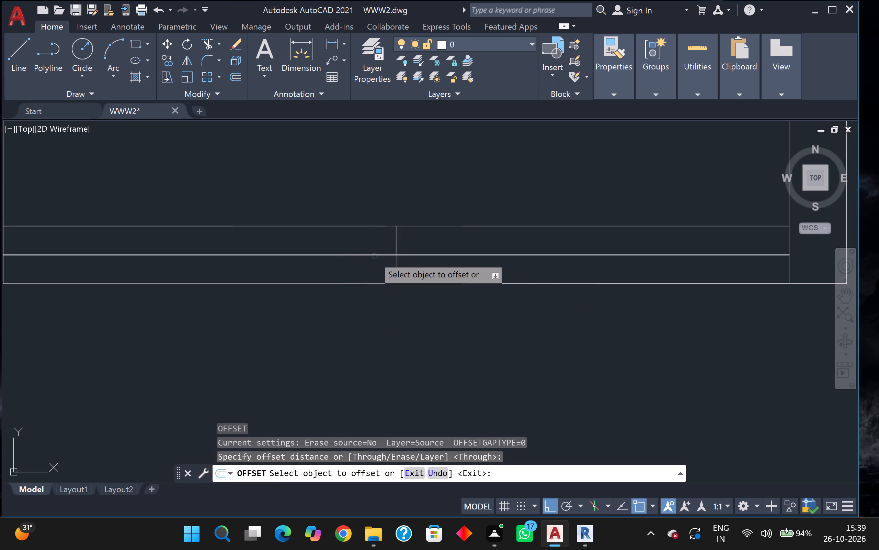
click(395, 246)
key(Return)
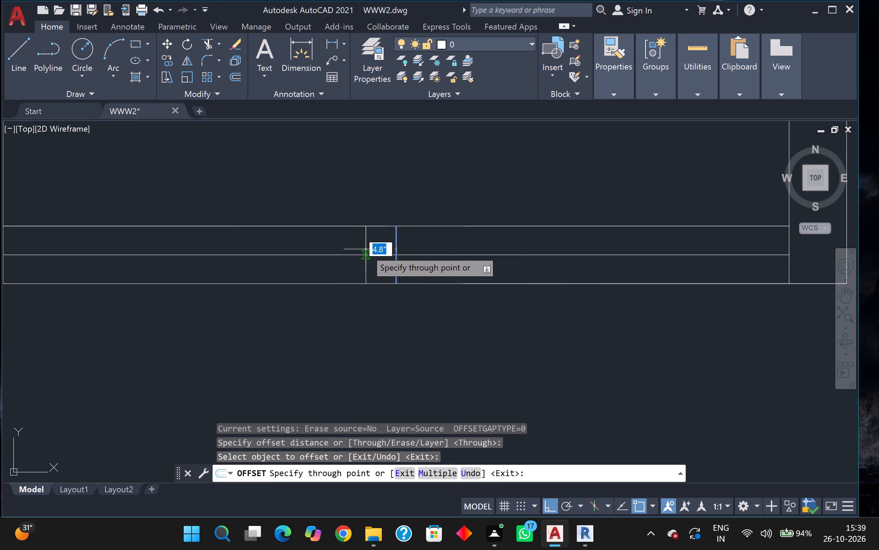
key(1)
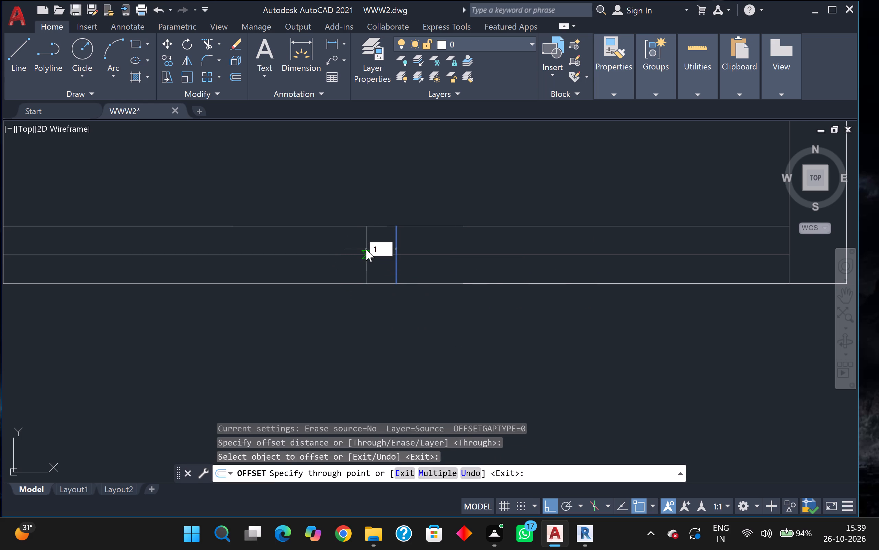
key(apostrophe)
key(Return)
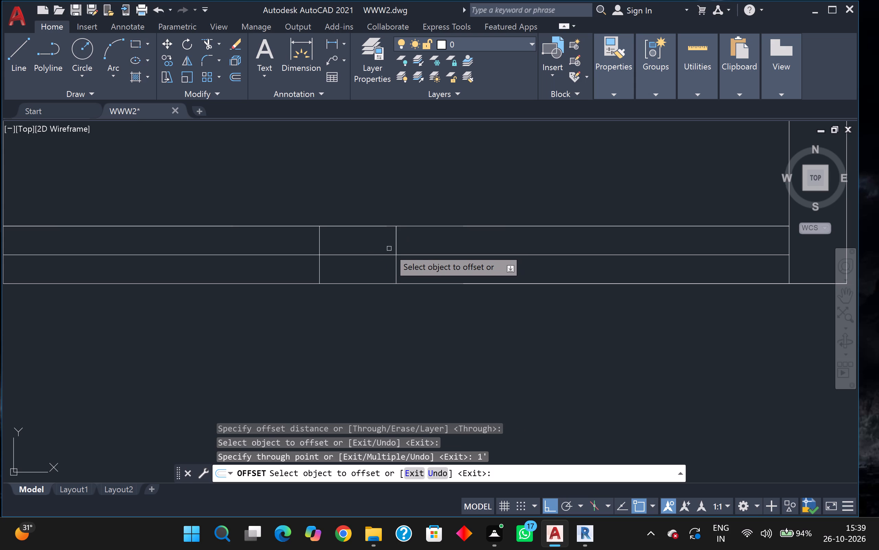
click(394, 249)
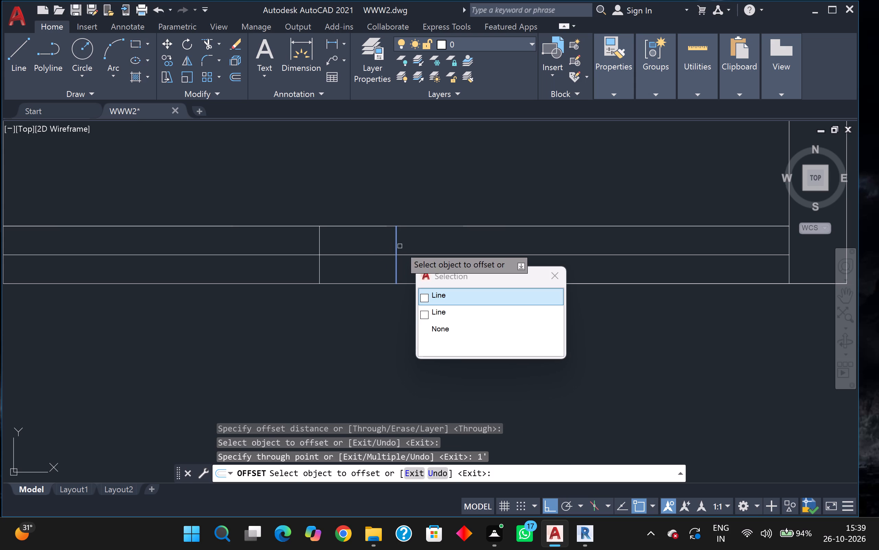
key(Return)
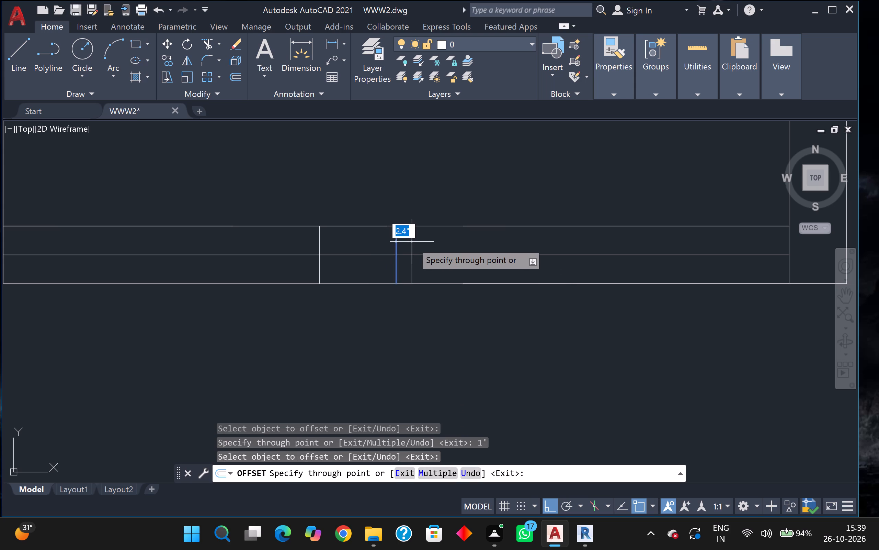
text(1')
key(Return)
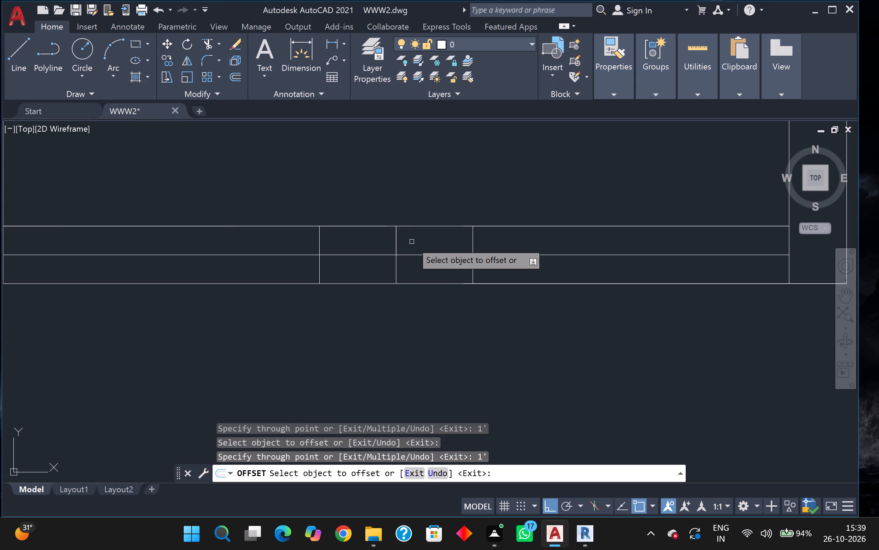
Trim the bottom wall's three lines between the two outer 1' offset cross lines and remove the middle cross line.
key(Escape)
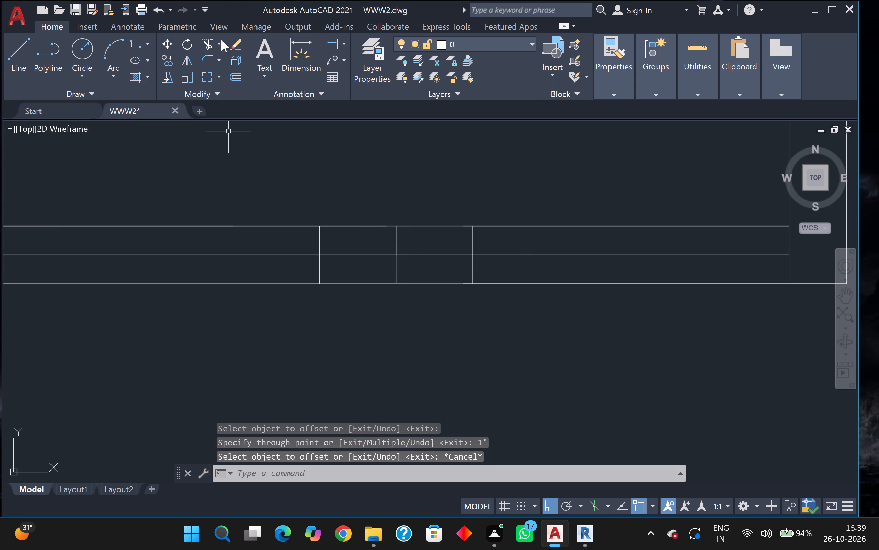
click(207, 41)
click(347, 198)
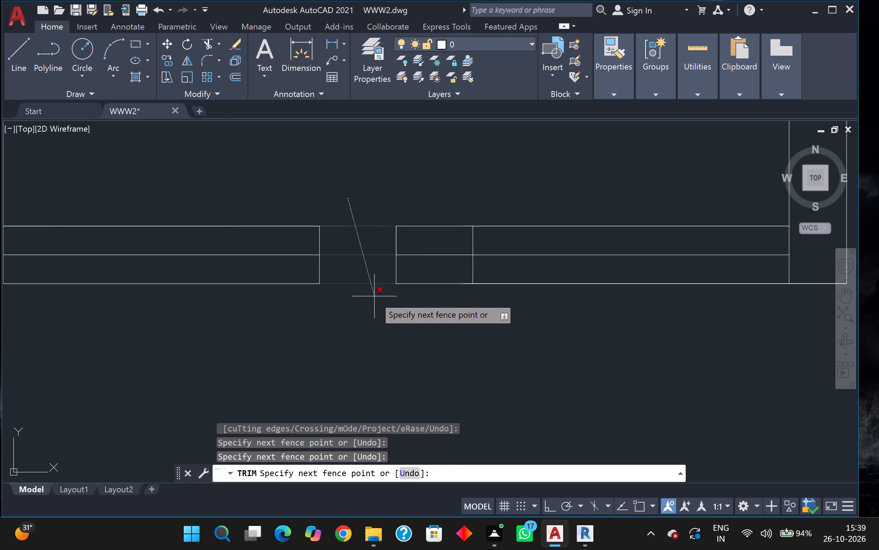
click(374, 296)
click(428, 302)
click(423, 219)
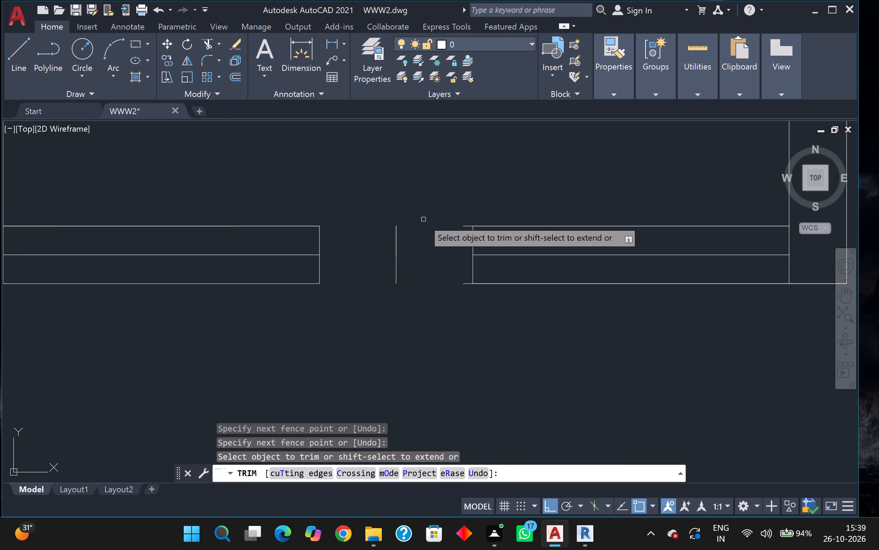
click(423, 240)
click(389, 243)
Trim the two short wall-line stubs projecting into the opening past its right cross line.
scroll(455, 216, up, 1)
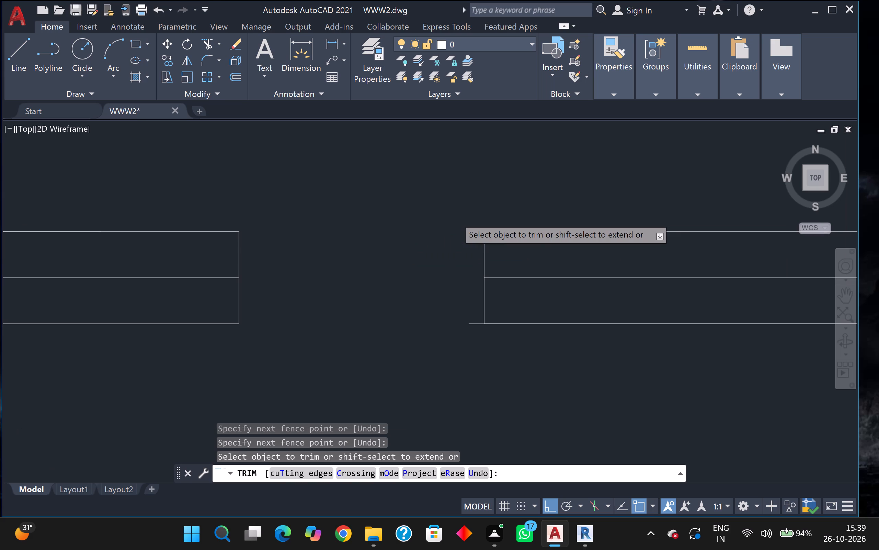
click(470, 230)
click(473, 329)
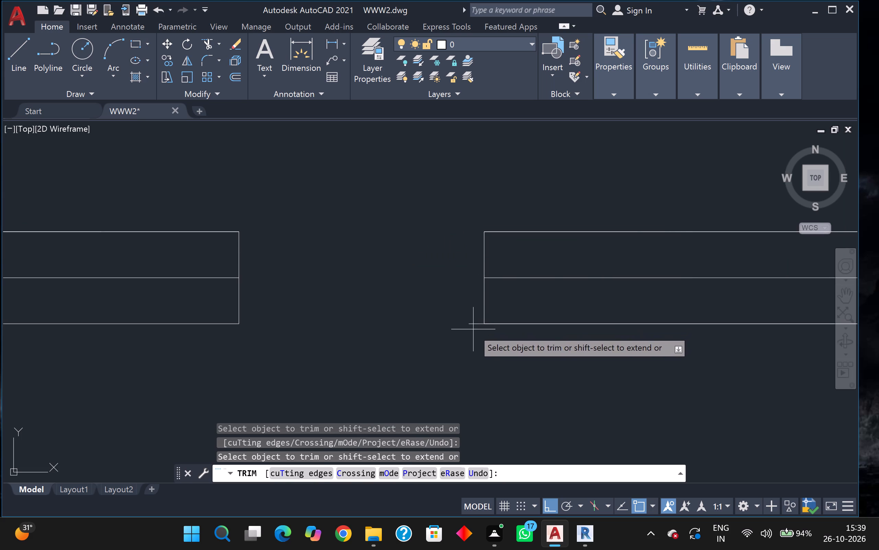
click(477, 309)
scroll(426, 298, down, 4)
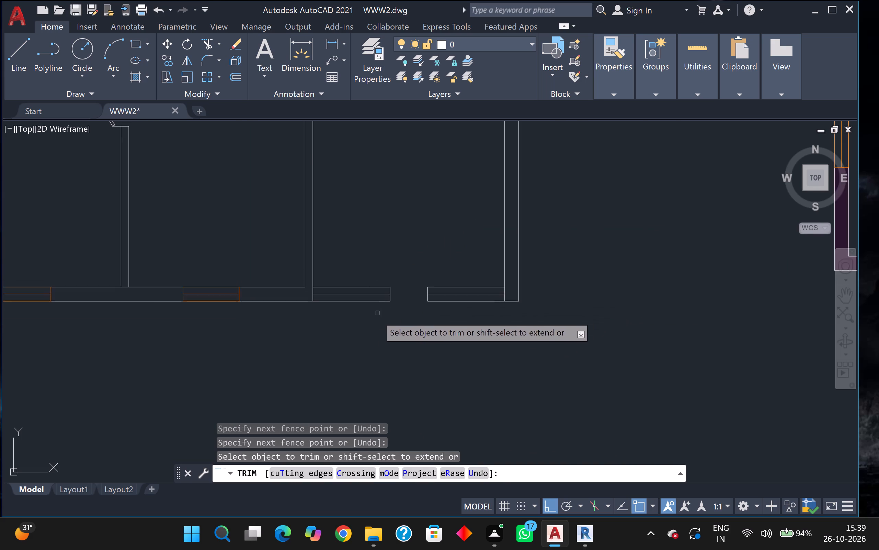
scroll(367, 320, down, 1)
middle_drag(367, 320, 427, 336)
scroll(427, 333, up, 2)
scroll(419, 330, down, 2)
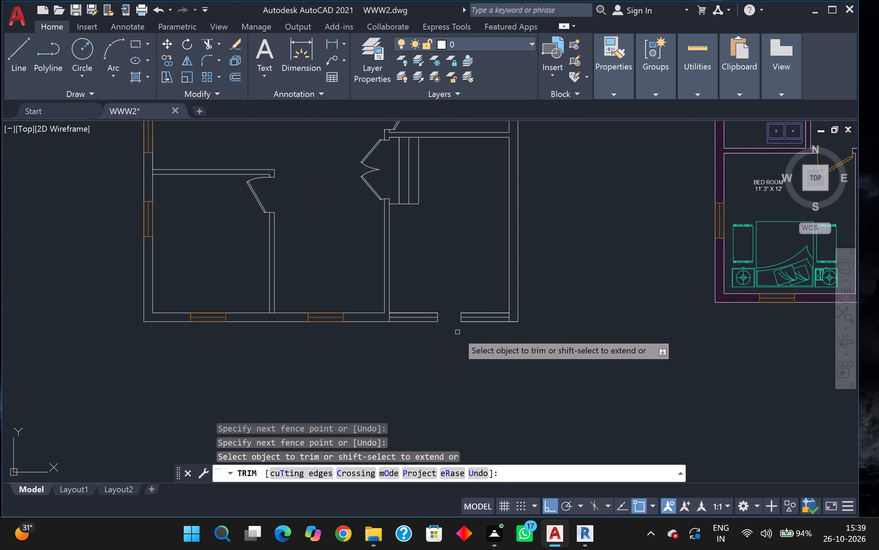
middle_drag(458, 332, 464, 310)
scroll(464, 312, down, 1)
scroll(441, 345, up, 2)
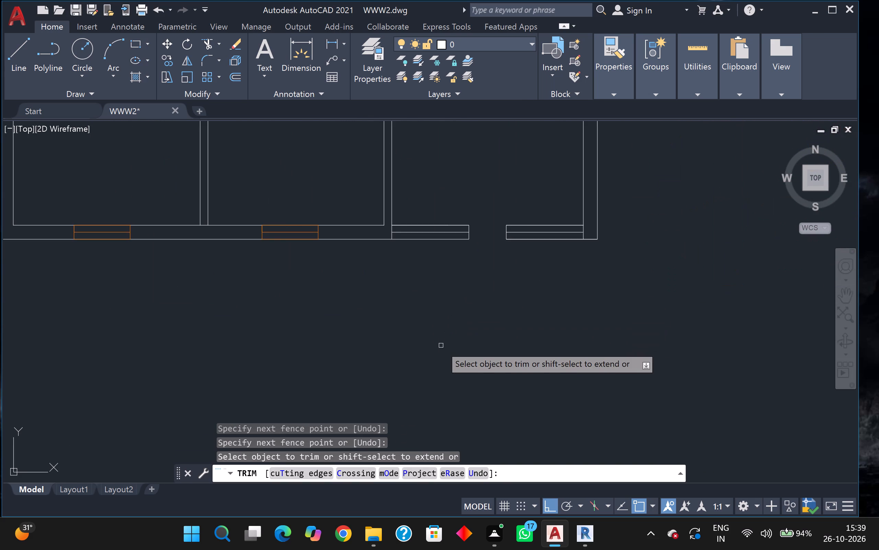
scroll(534, 245, up, 3)
scroll(359, 231, down, 2)
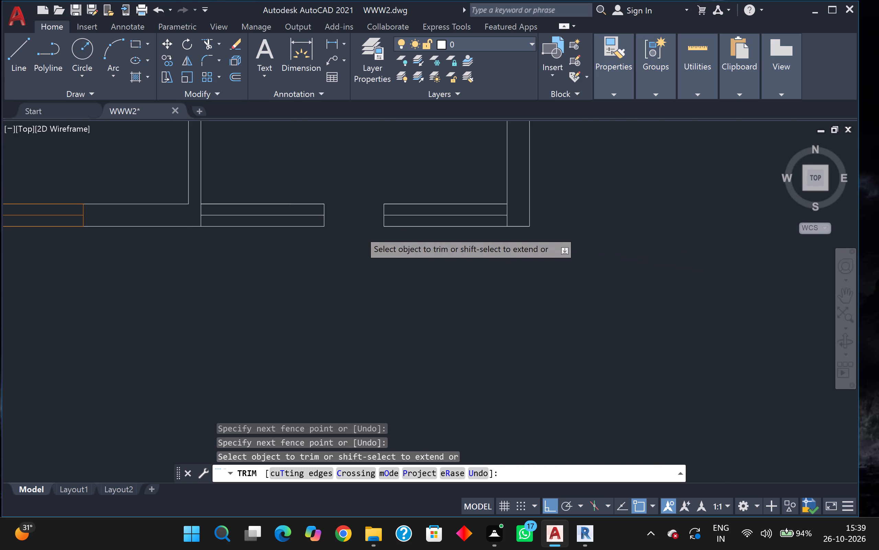
scroll(359, 231, down, 1)
key(Escape)
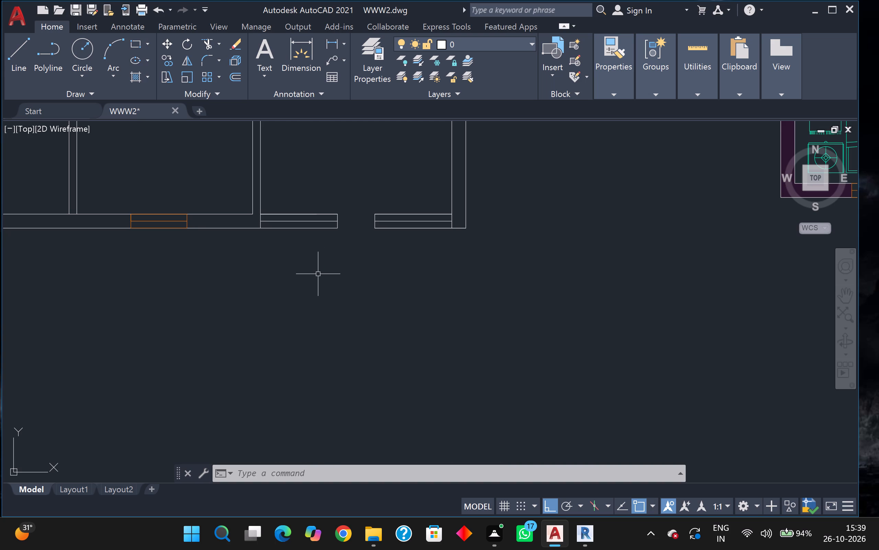
Examine the bottom wall opening within the whole plan and compare it with the coloured reference plan alongside.
scroll(318, 274, down, 1)
middle_drag(328, 272, 385, 354)
scroll(340, 277, down, 1)
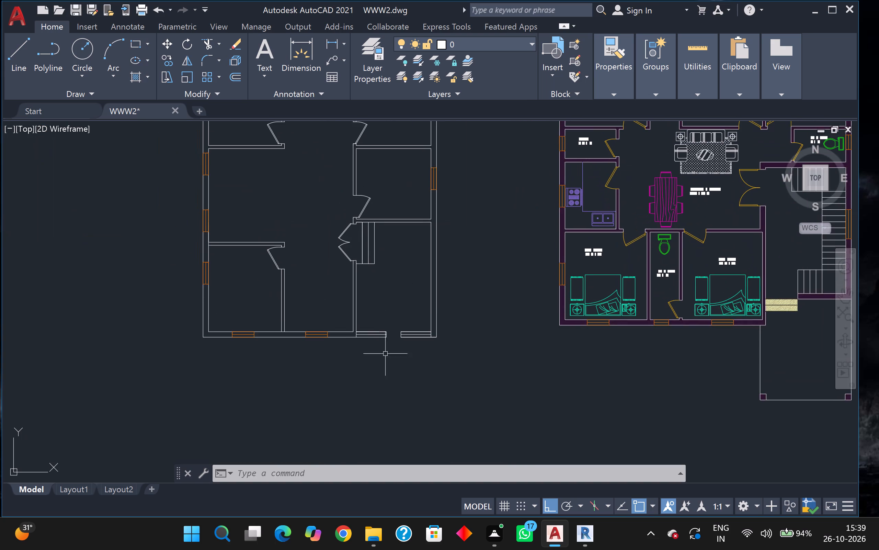
middle_drag(379, 297, 416, 319)
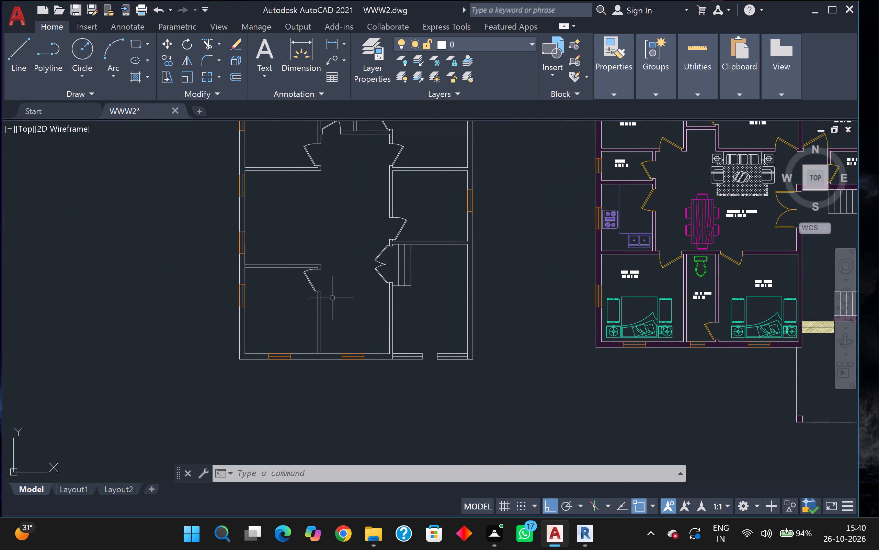
middle_drag(365, 318, 258, 214)
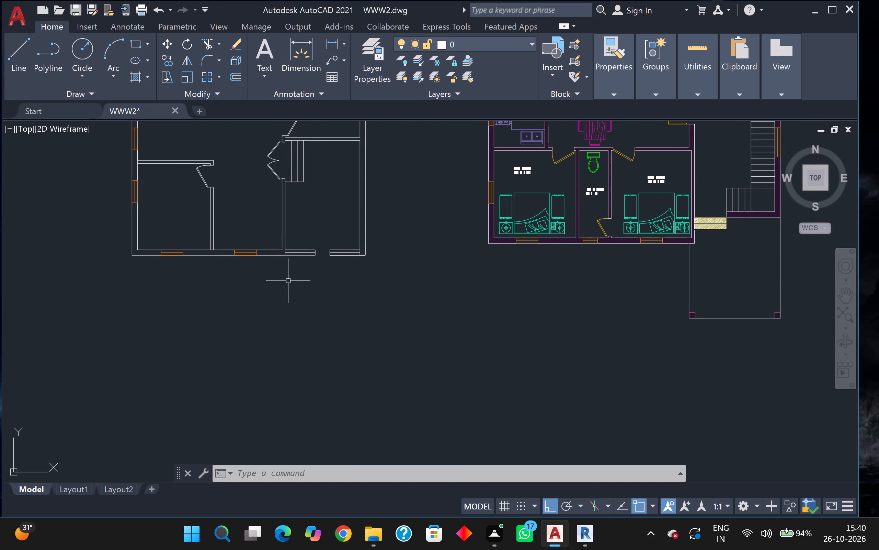
scroll(288, 281, up, 2)
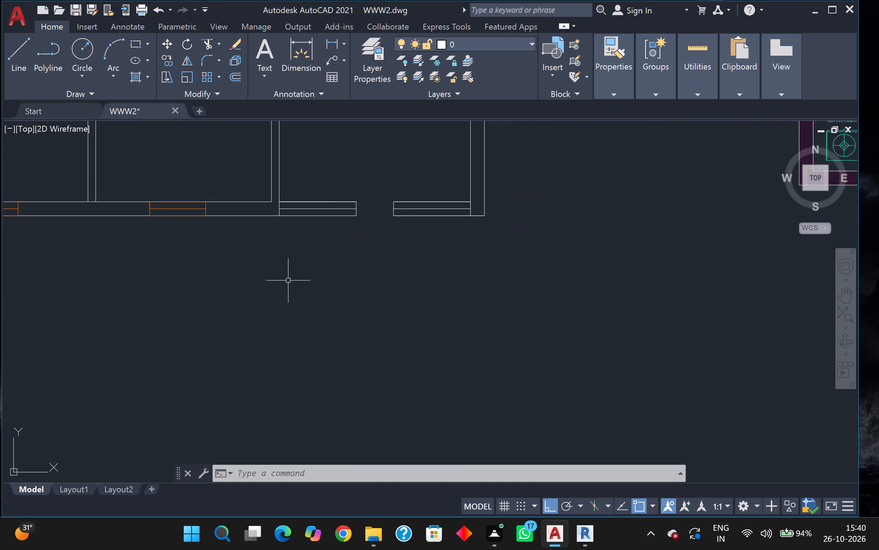
scroll(288, 280, up, 2)
middle_drag(310, 259, 365, 384)
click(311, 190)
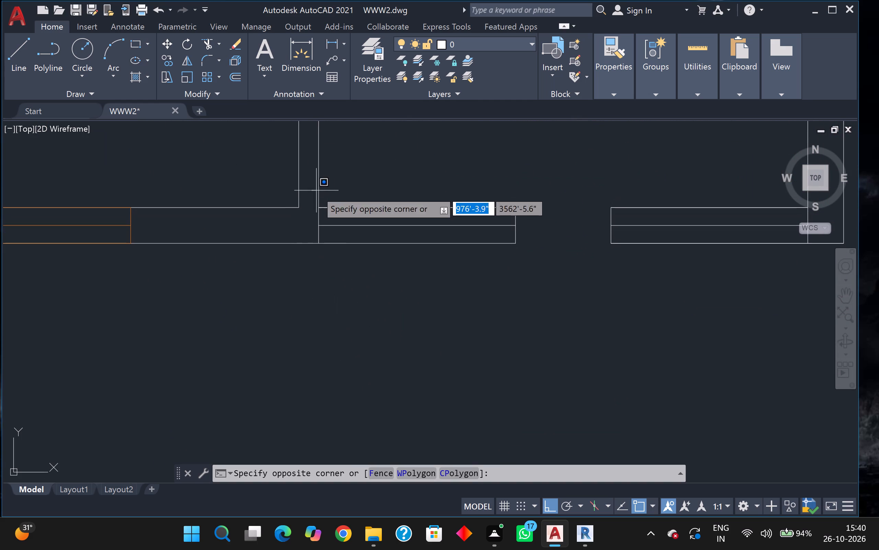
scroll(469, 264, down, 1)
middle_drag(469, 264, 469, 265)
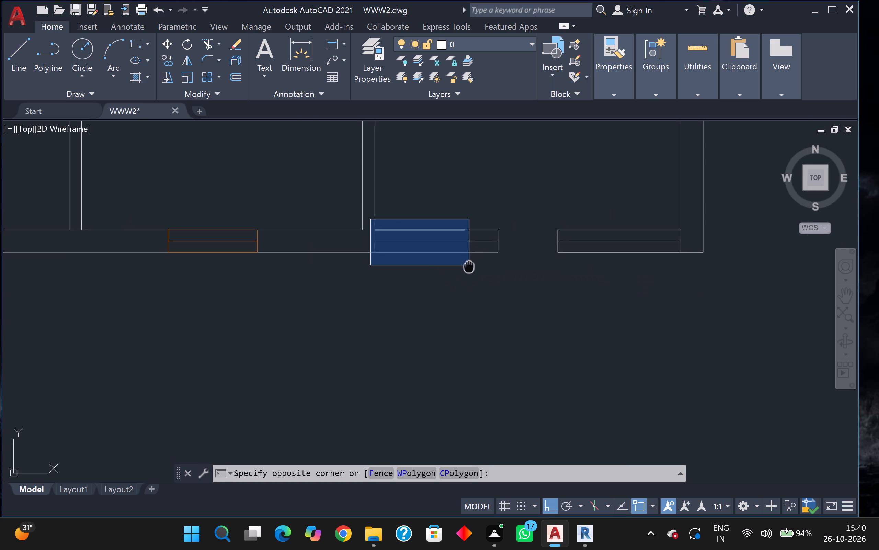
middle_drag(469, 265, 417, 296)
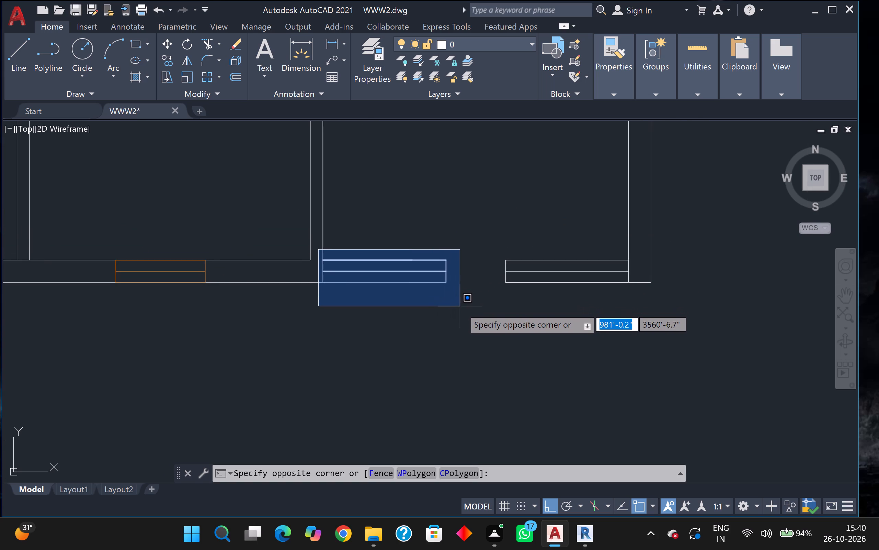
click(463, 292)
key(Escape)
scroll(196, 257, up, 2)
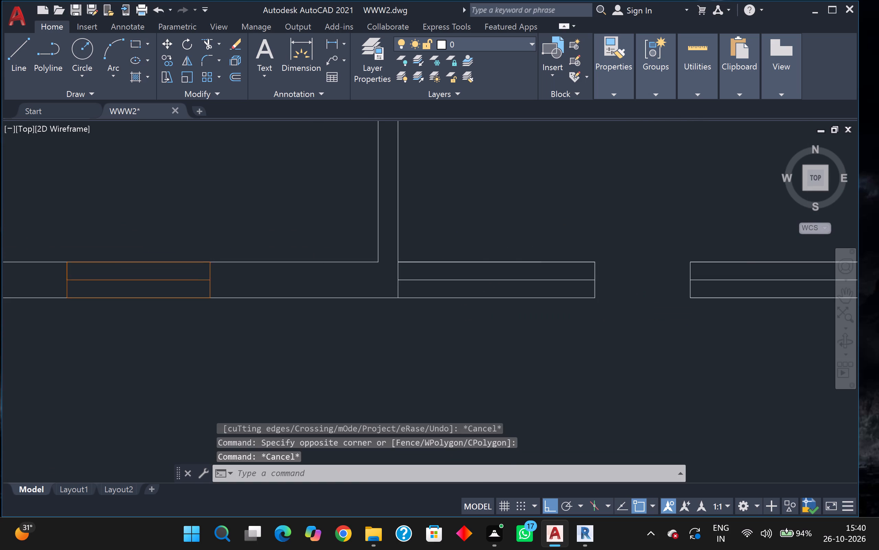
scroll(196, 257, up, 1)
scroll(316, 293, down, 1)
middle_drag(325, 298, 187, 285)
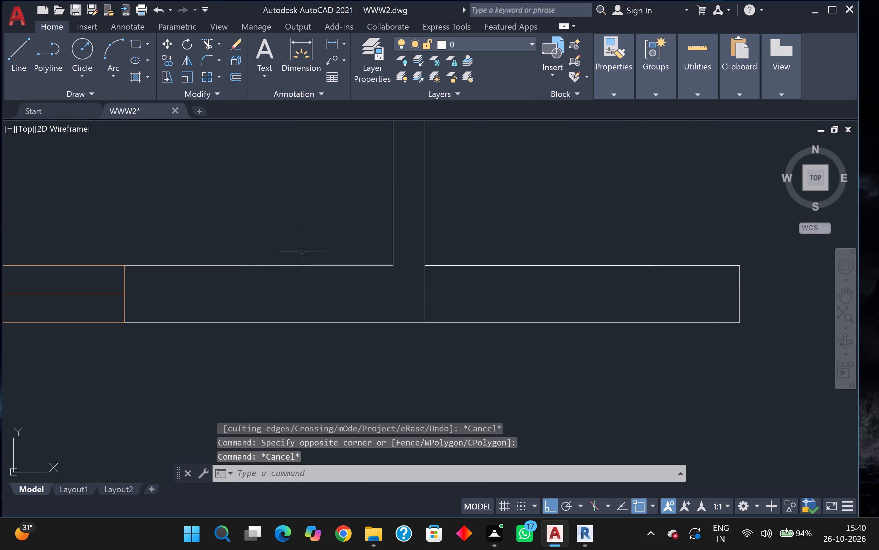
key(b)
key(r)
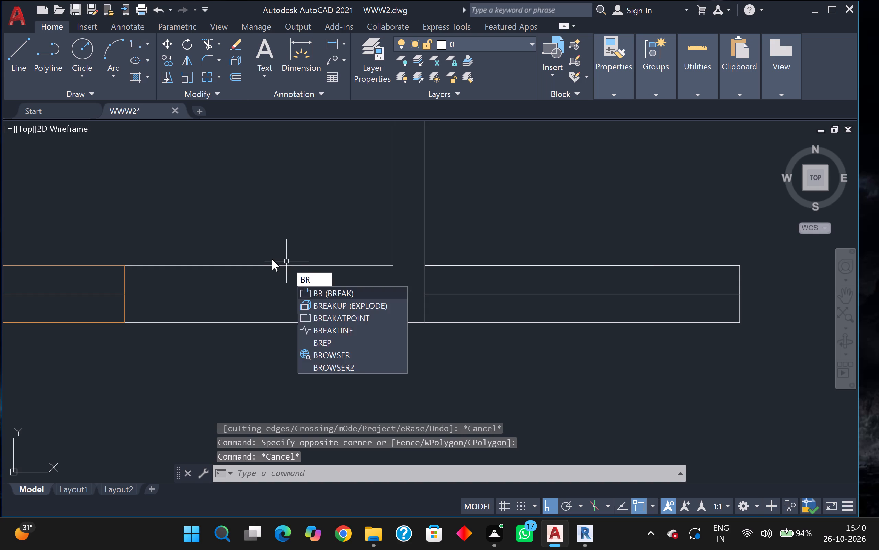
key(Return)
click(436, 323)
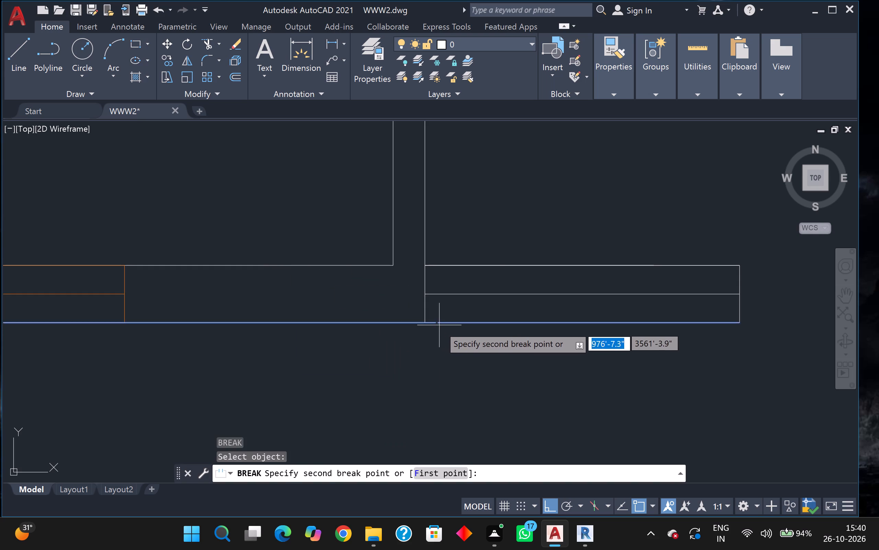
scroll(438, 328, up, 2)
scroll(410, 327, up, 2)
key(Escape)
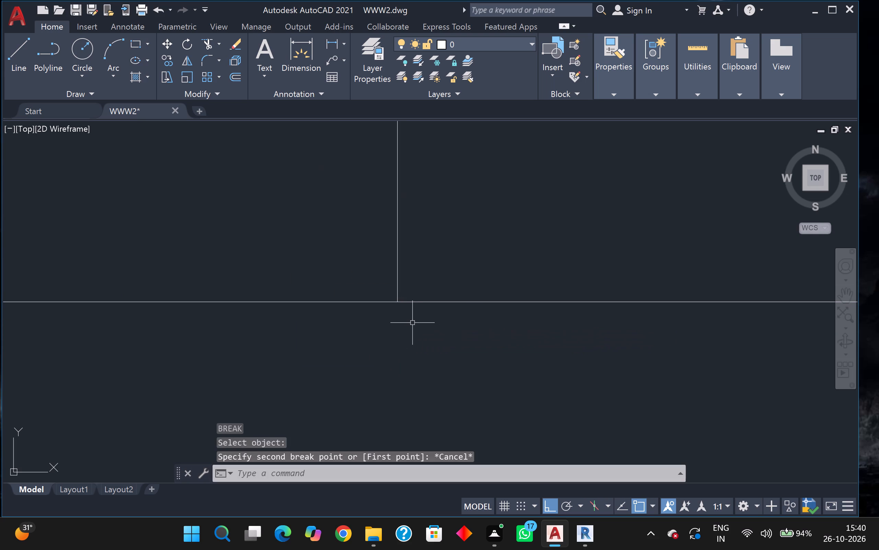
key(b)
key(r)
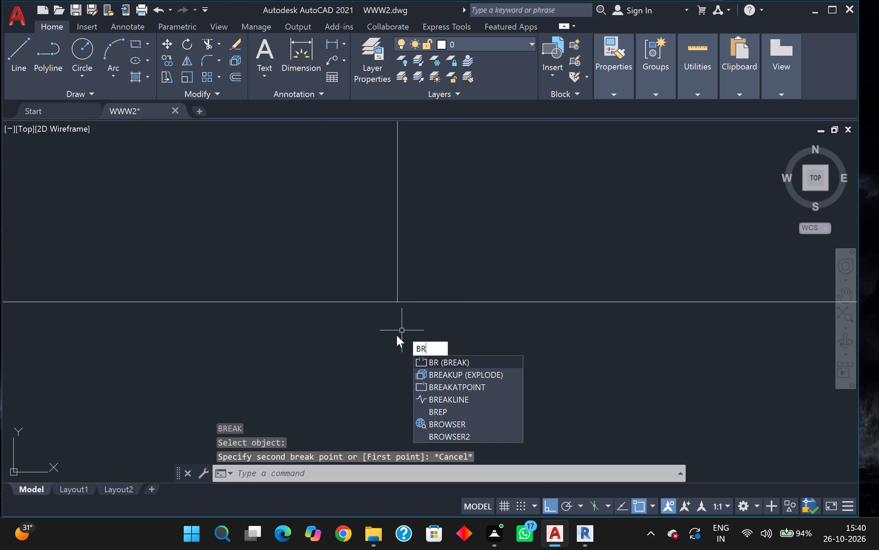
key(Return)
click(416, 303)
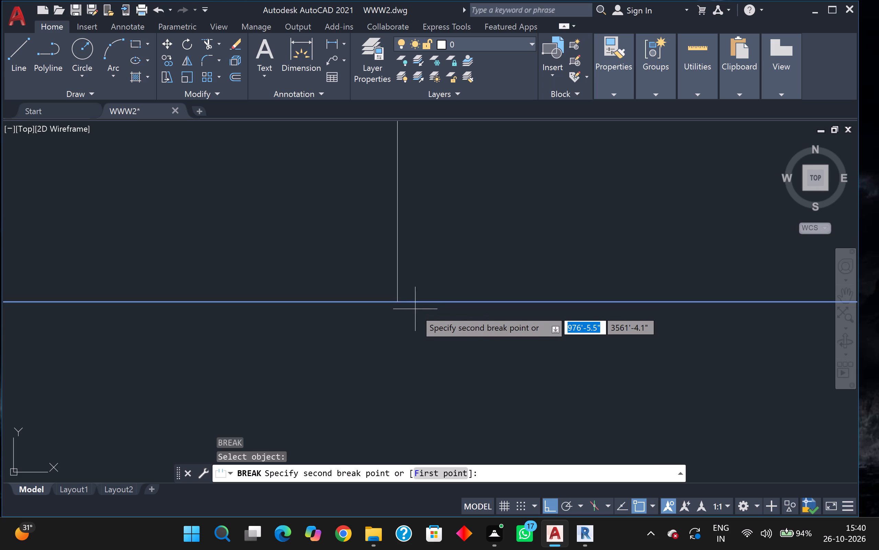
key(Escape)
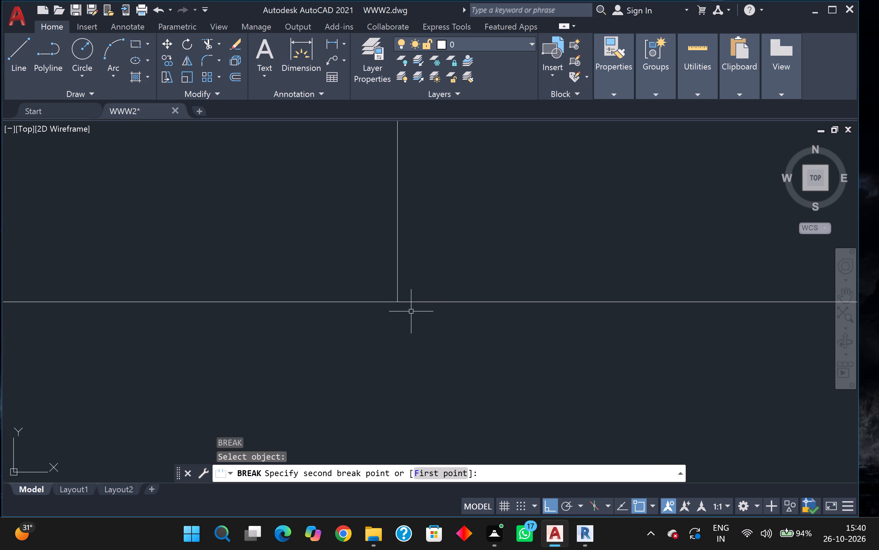
Break the bottom wall's outer line at the point where the lower right room's left partition line meets it.
text(br)
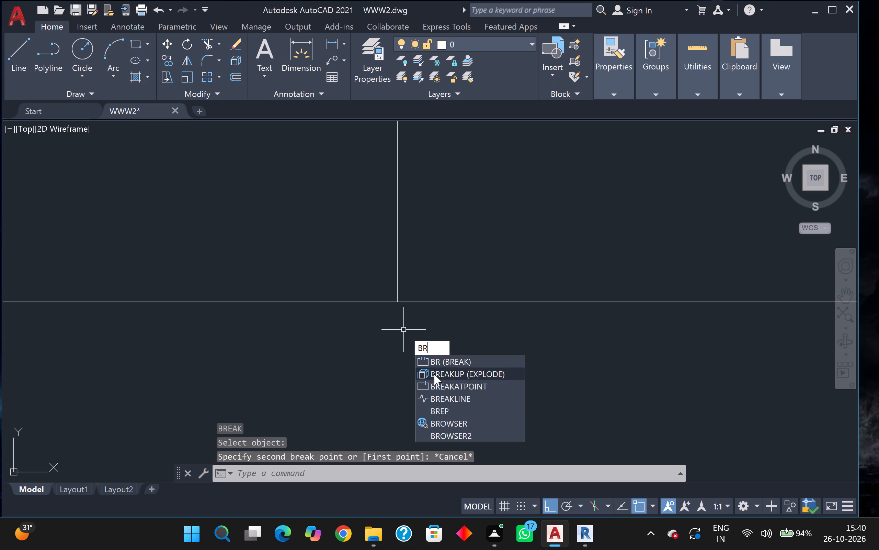
click(439, 384)
click(414, 305)
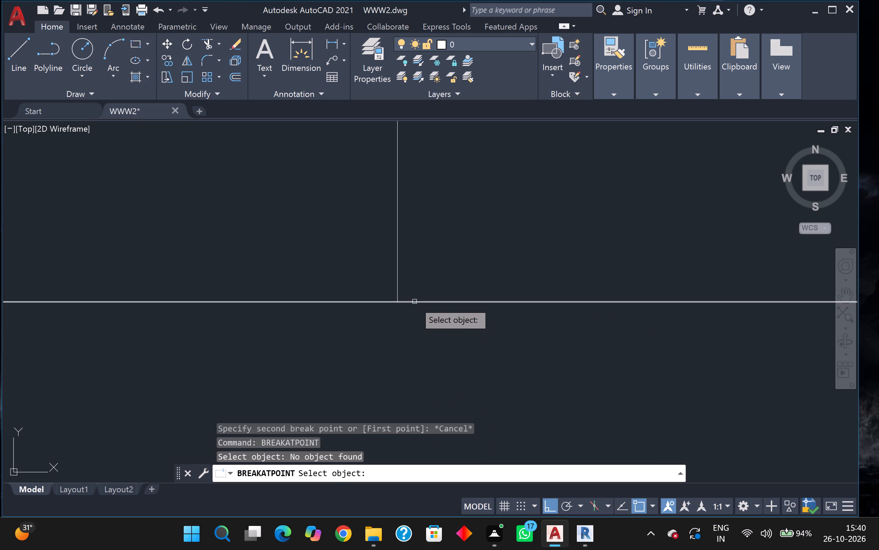
click(414, 301)
scroll(407, 301, up, 5)
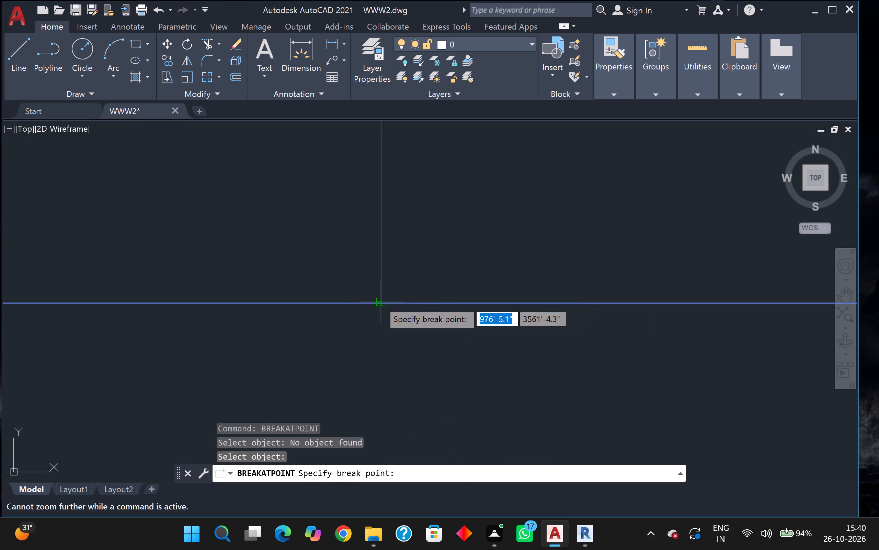
click(379, 301)
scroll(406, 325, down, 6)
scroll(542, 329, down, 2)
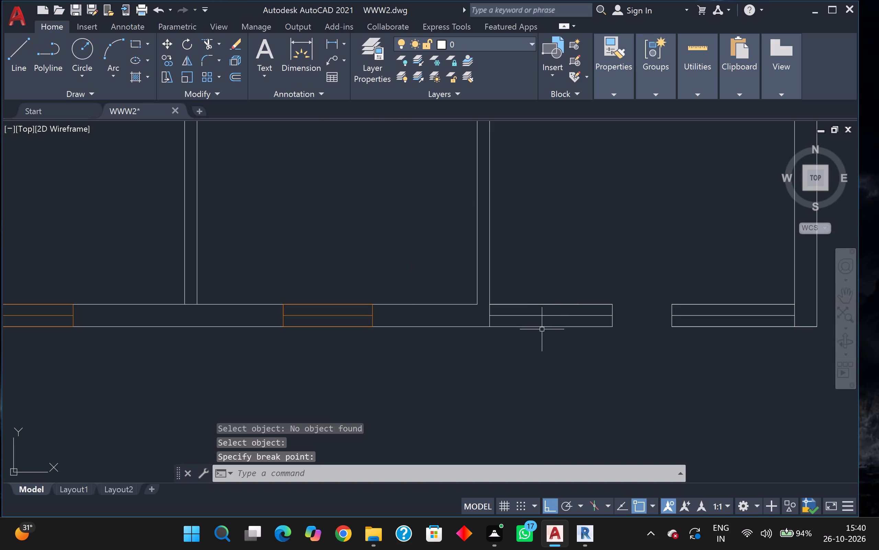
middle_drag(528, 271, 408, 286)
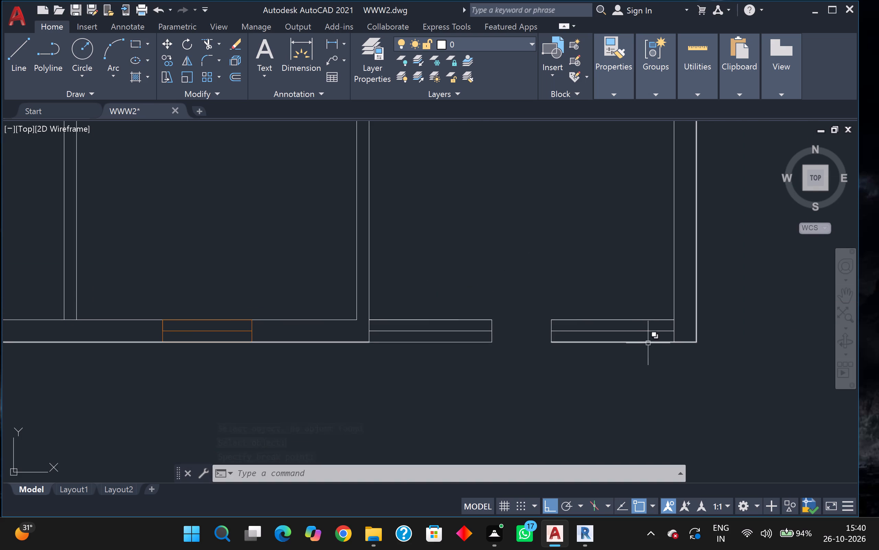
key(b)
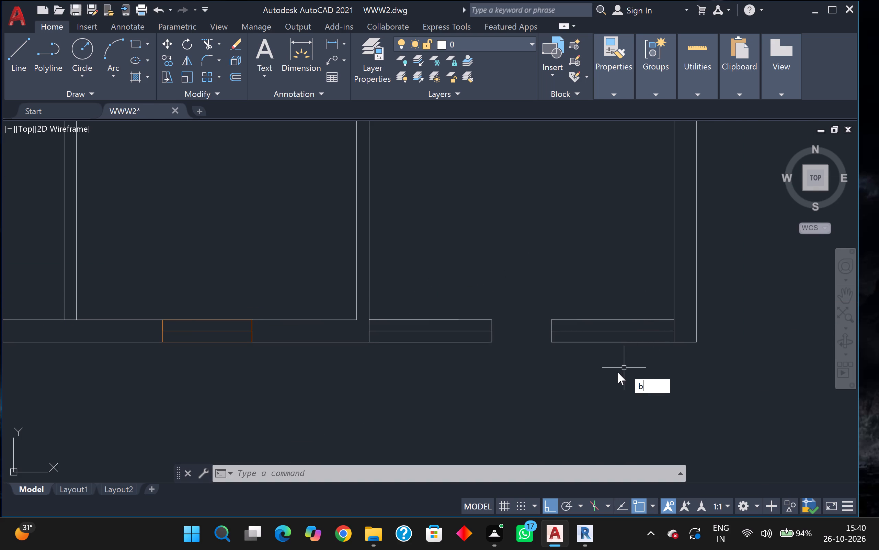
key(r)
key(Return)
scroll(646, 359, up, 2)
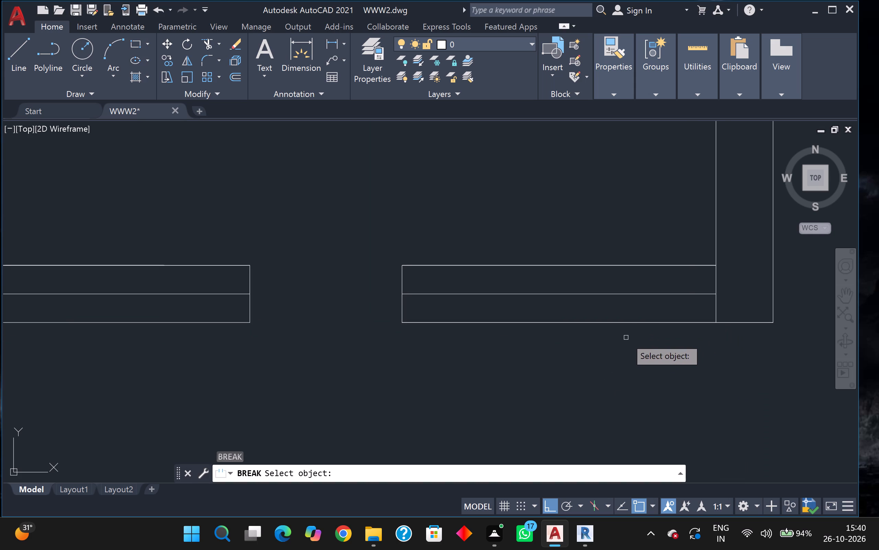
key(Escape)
Break the bottom wall's outer line at the point where the right exterior wall's inner line meets it.
key(b)
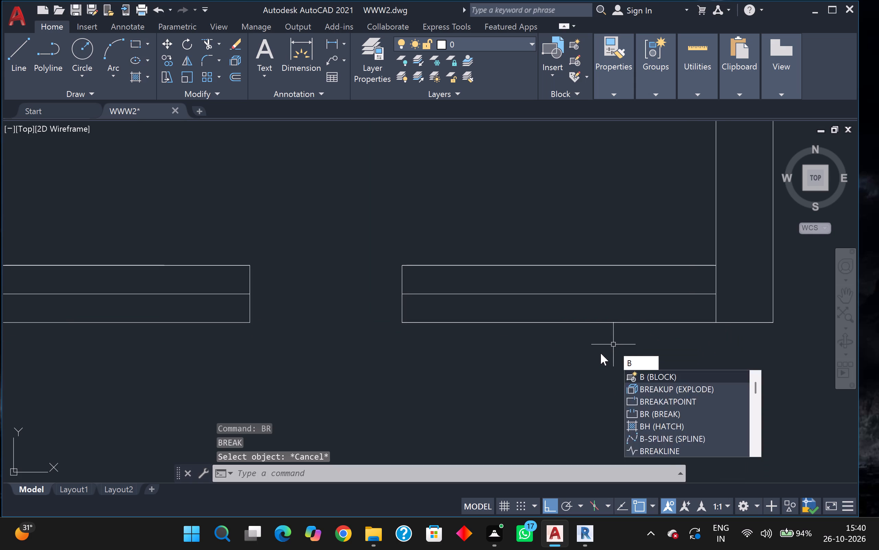
key(r)
click(646, 398)
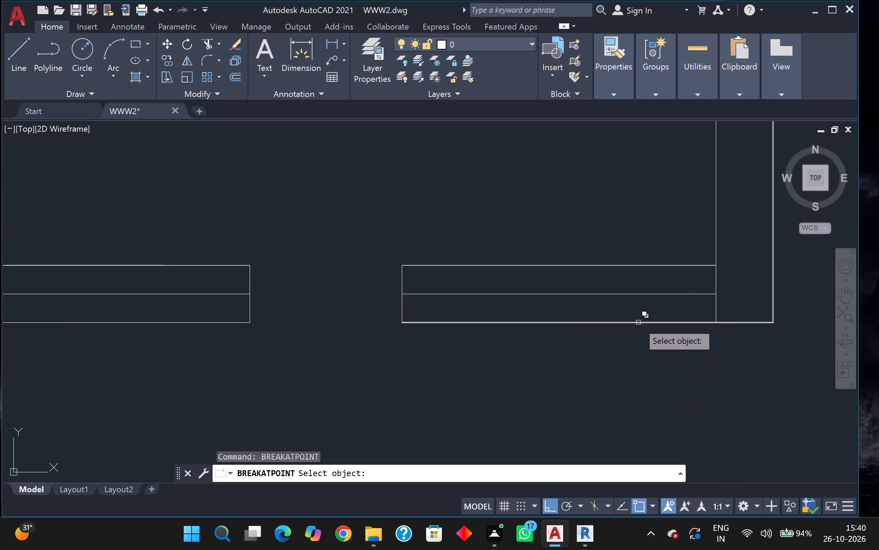
click(638, 322)
scroll(690, 299, up, 3)
key(Return)
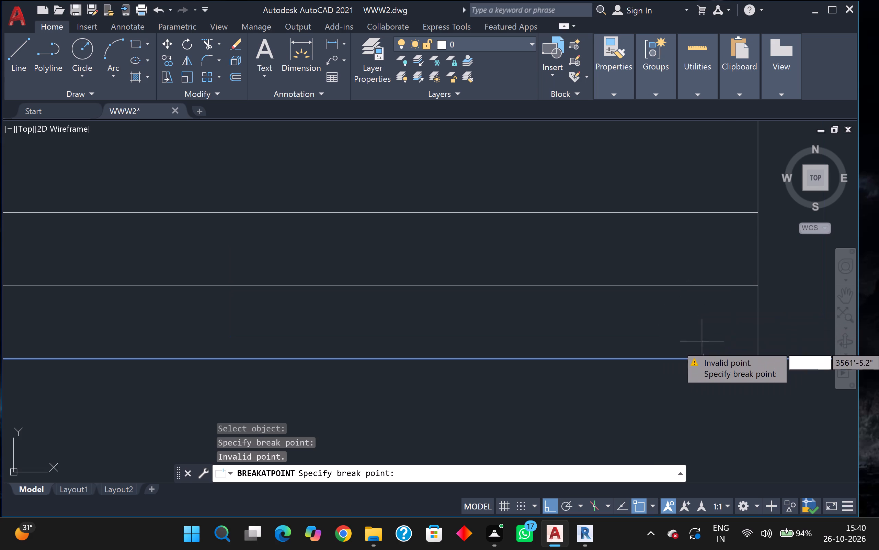
click(760, 357)
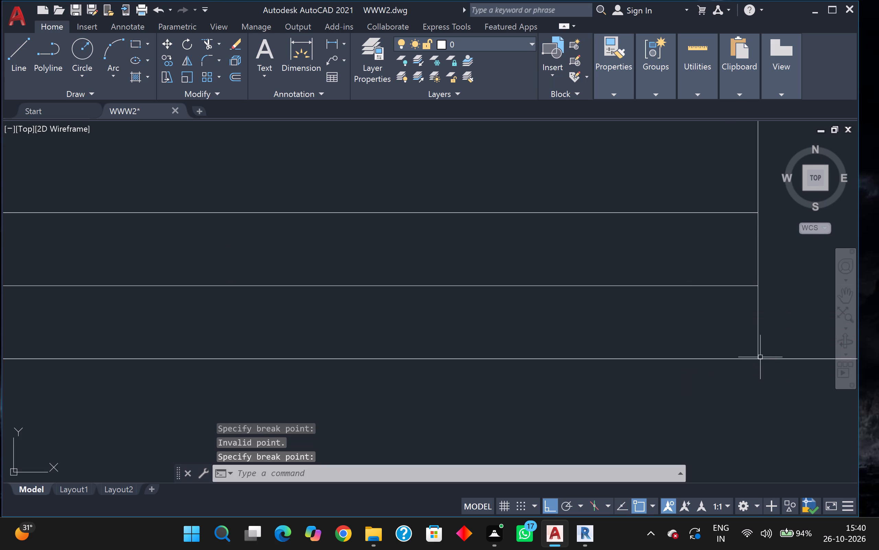
Move the bottom wall segments on both sides of the lower right room's opening to the doors layer.
scroll(722, 357, down, 4)
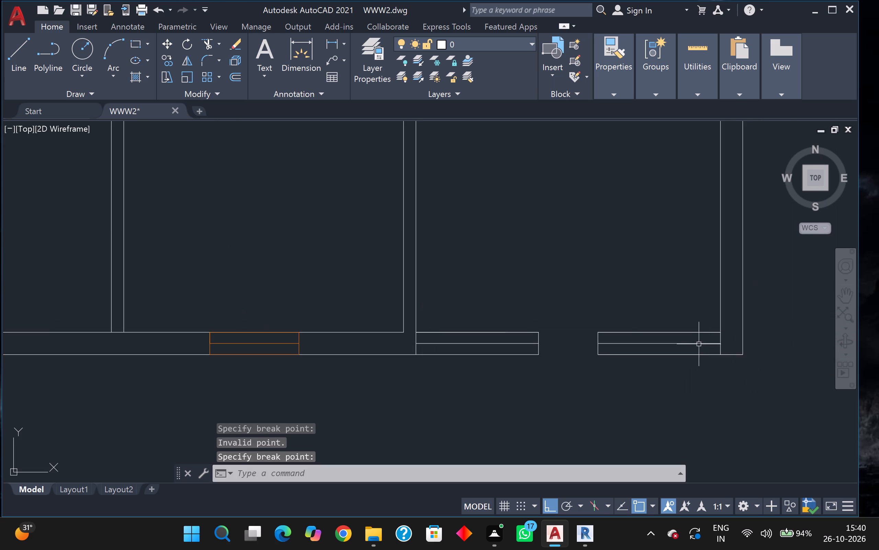
scroll(689, 340, down, 1)
click(534, 319)
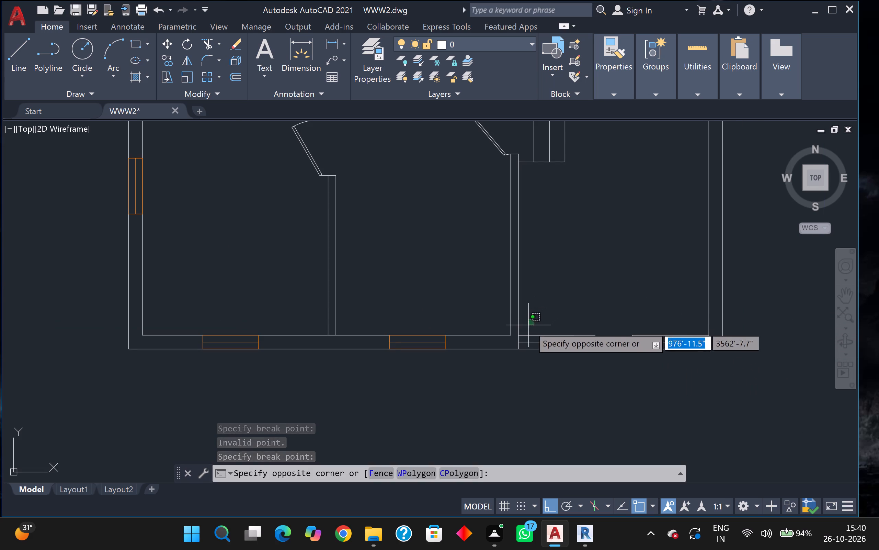
click(528, 325)
click(500, 319)
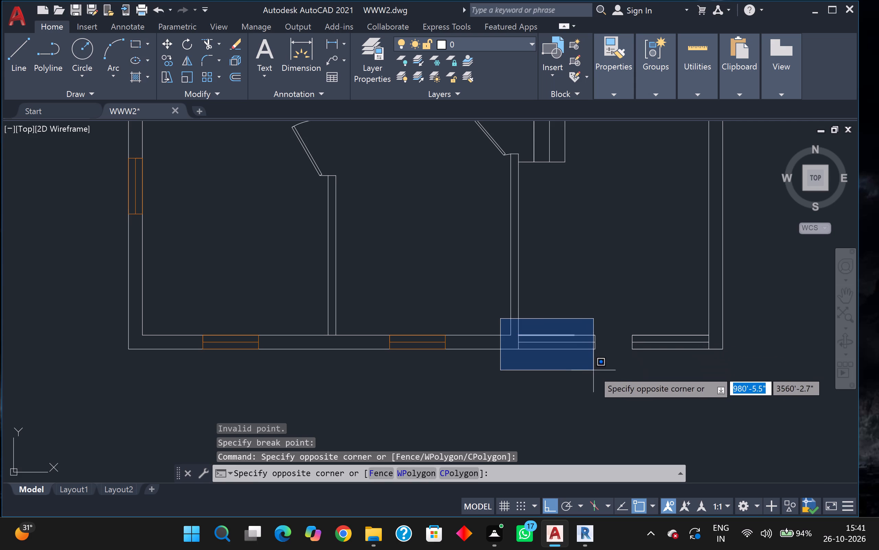
click(609, 377)
click(619, 315)
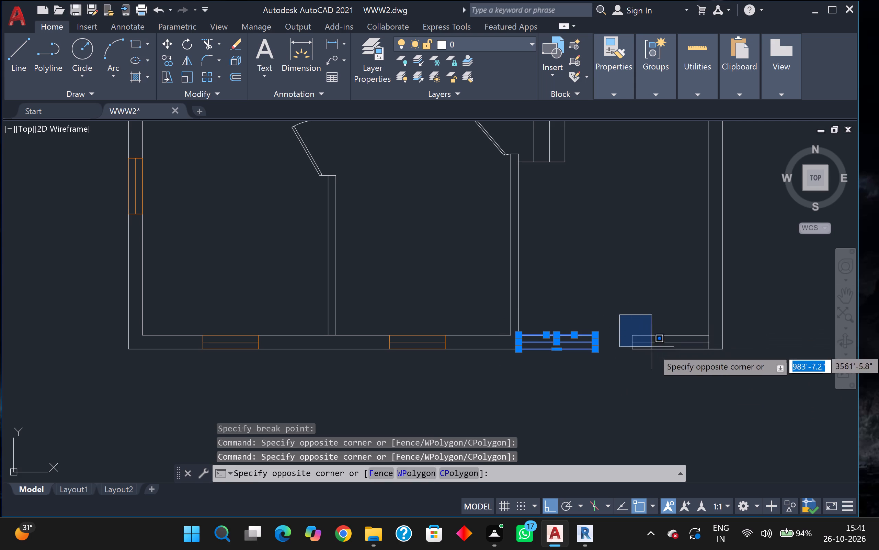
click(716, 378)
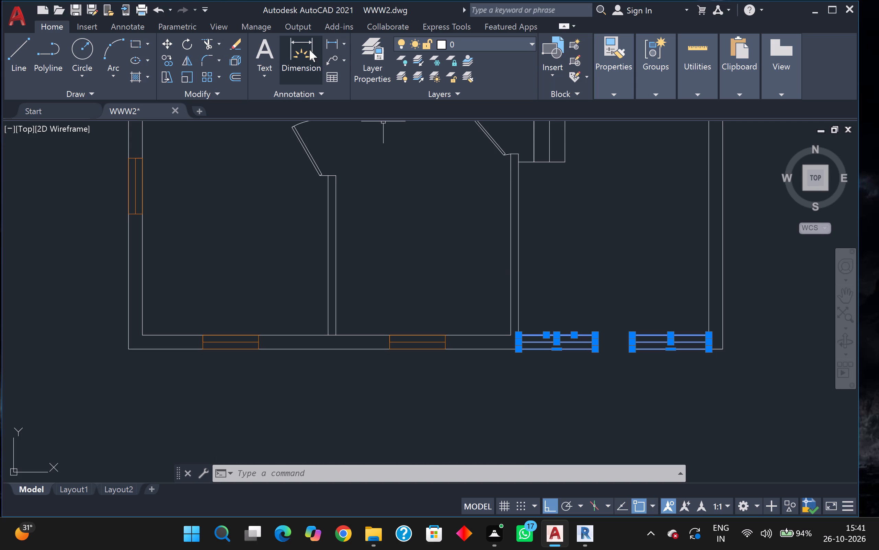
click(520, 46)
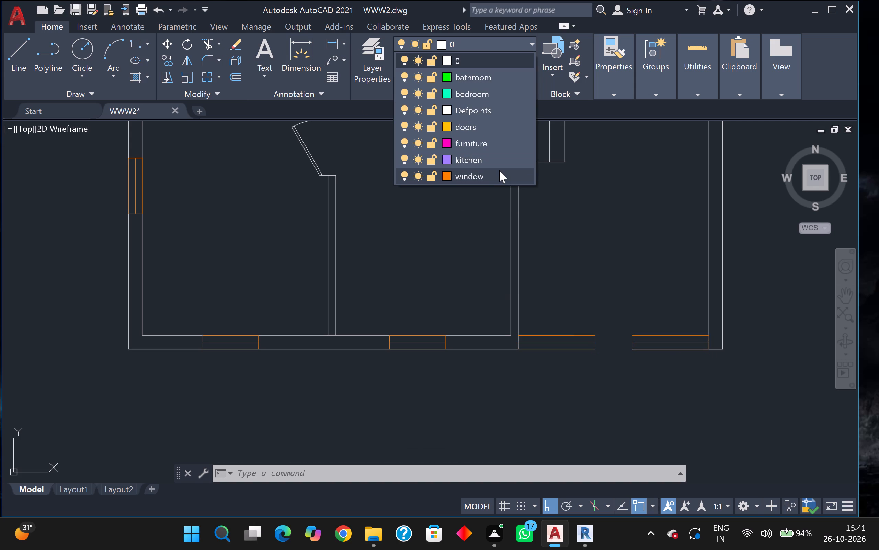
click(475, 127)
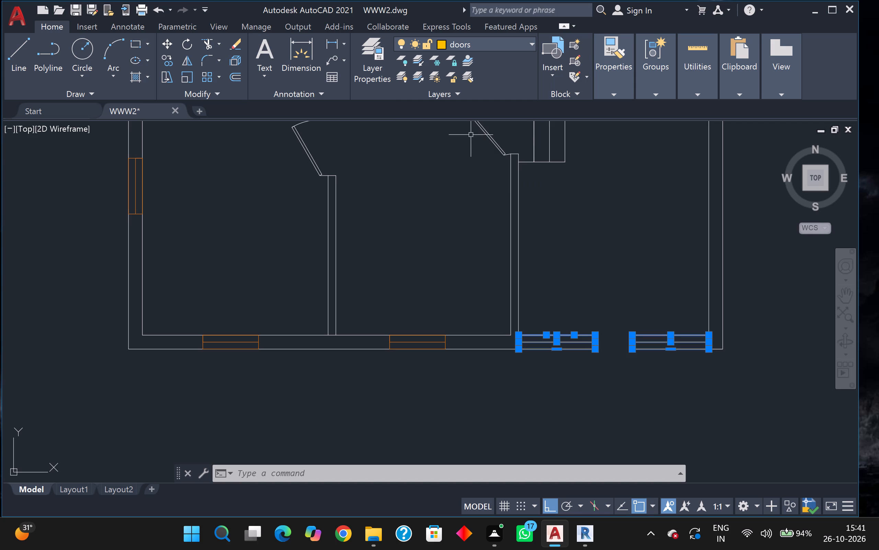
key(Escape)
Examine the recoloured segments beside the bottom wall opening and how they meet the neighbouring walls.
scroll(574, 249, down, 1)
middle_drag(574, 249, 574, 274)
middle_drag(574, 274, 414, 302)
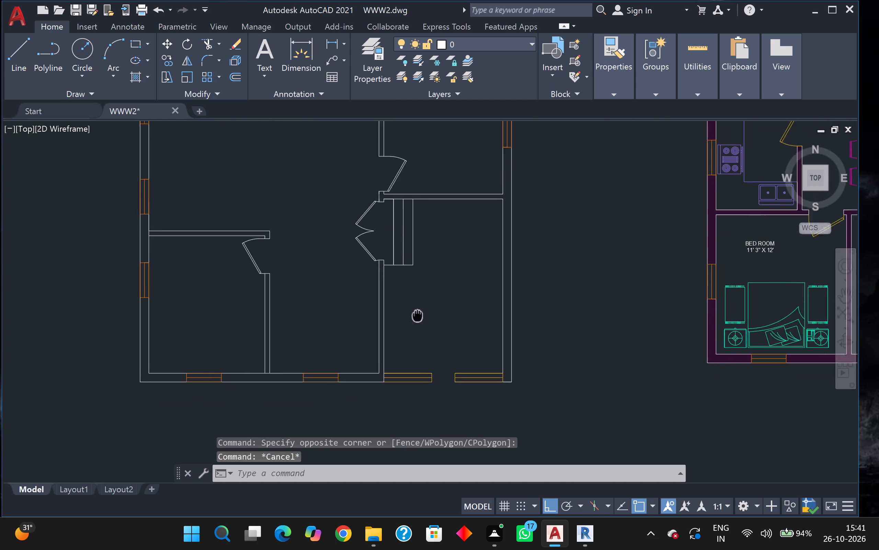
middle_drag(414, 302, 406, 257)
scroll(371, 284, up, 2)
scroll(430, 292, down, 2)
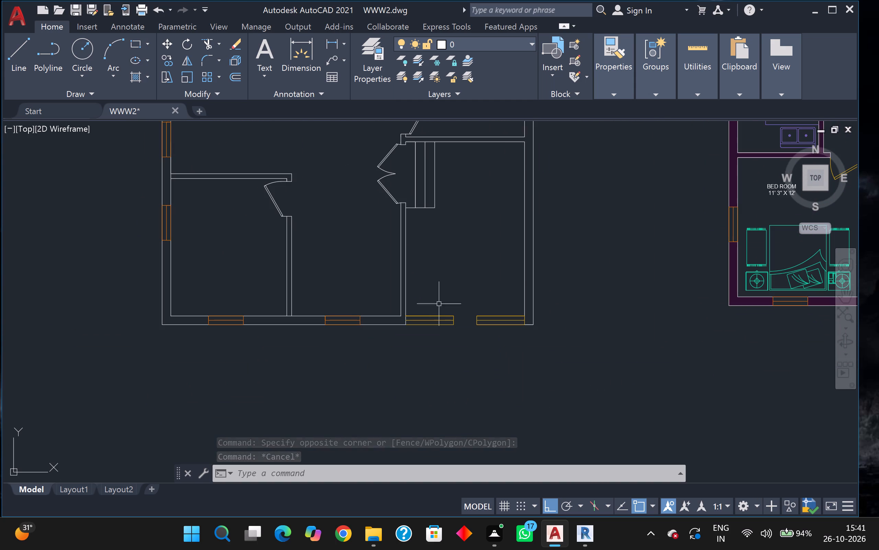
scroll(445, 342, up, 1)
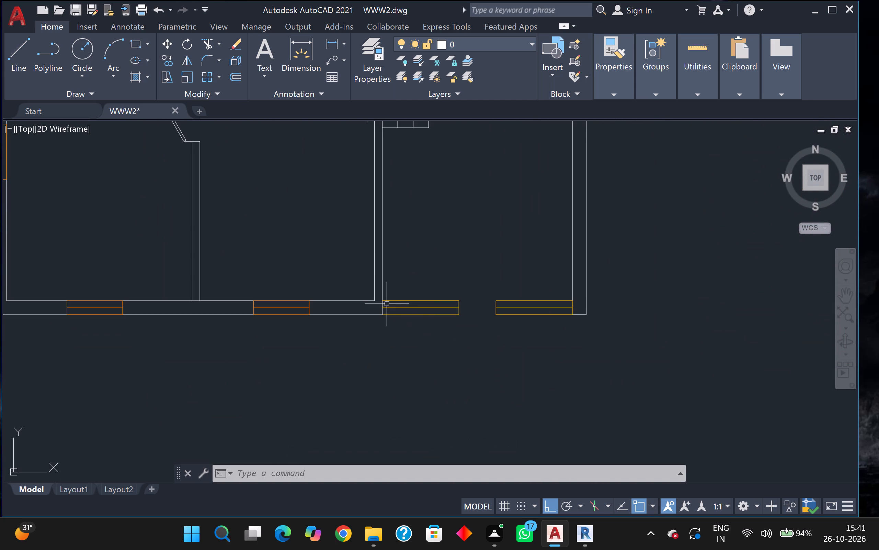
scroll(383, 306, down, 1)
scroll(366, 304, up, 2)
scroll(339, 285, down, 2)
Move the plan's six single doors and both leaves of the double door by the steps to the doors layer.
middle_drag(308, 257, 394, 445)
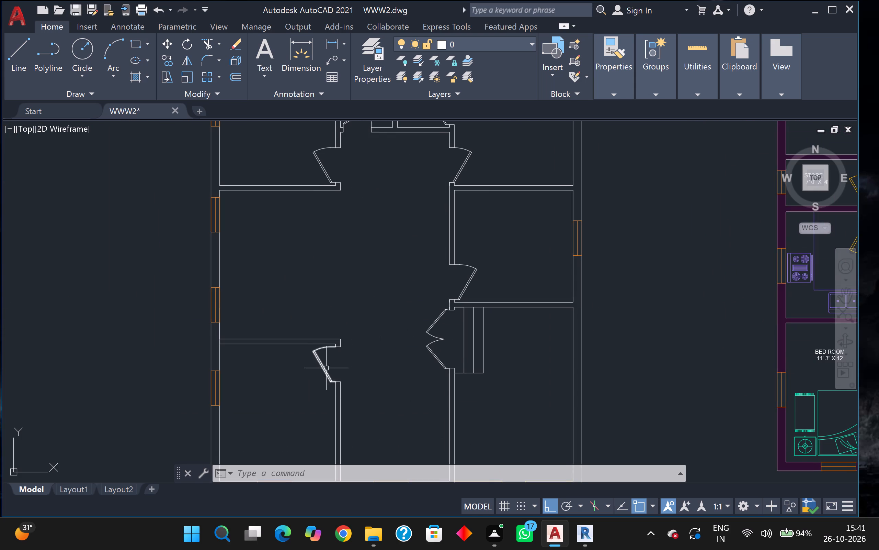
click(326, 368)
drag(439, 356, 434, 352)
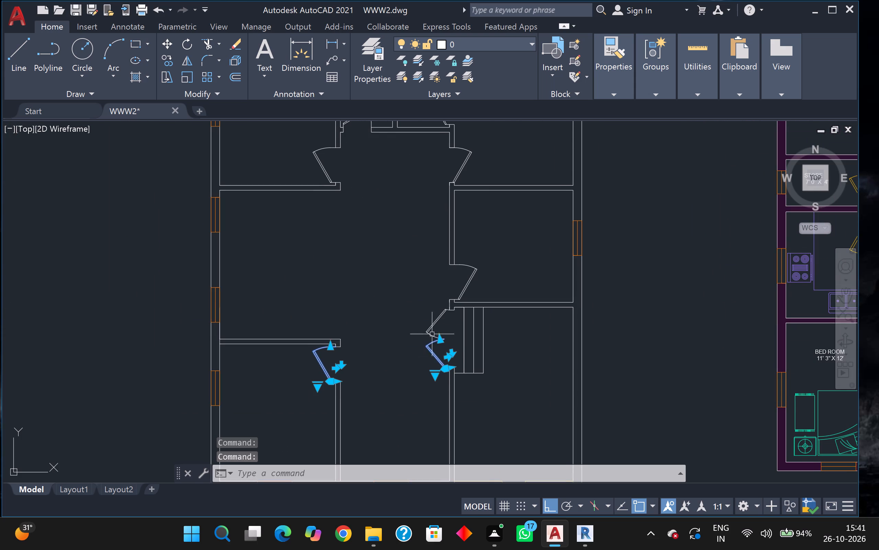
click(437, 318)
click(464, 288)
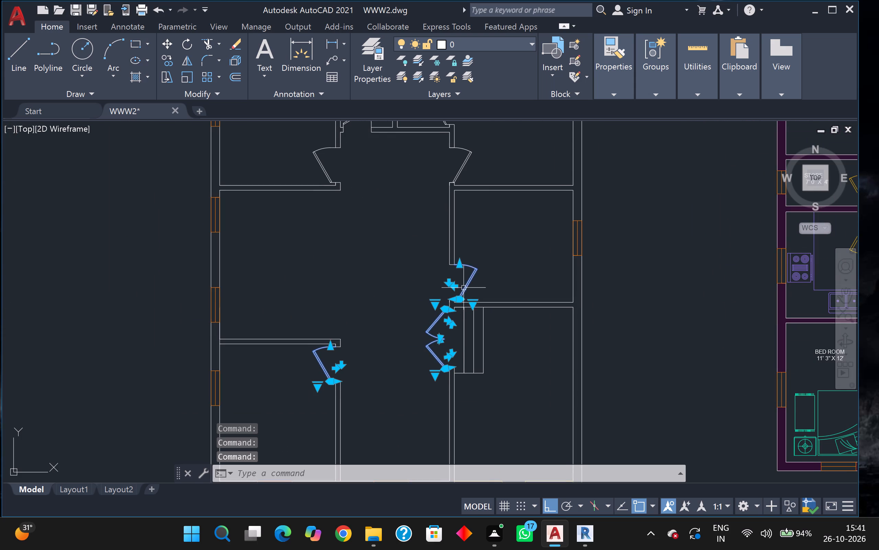
middle_drag(429, 250, 426, 315)
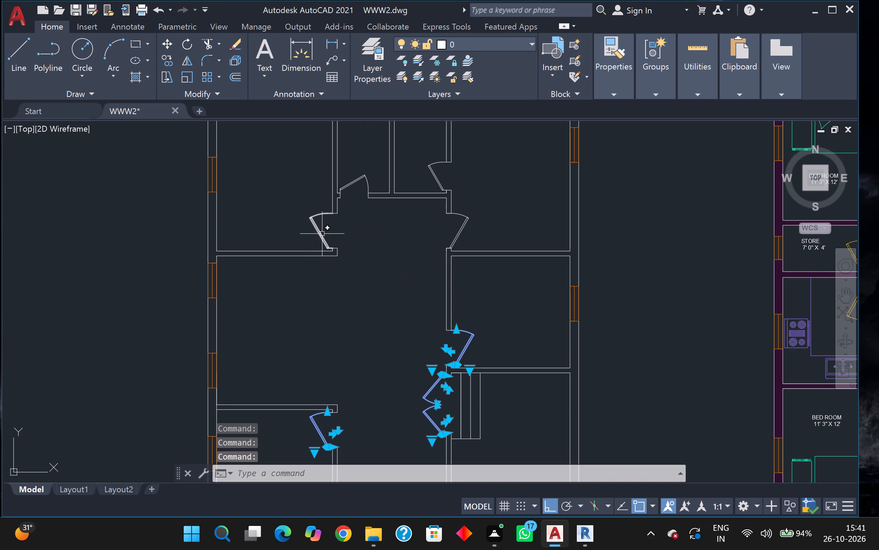
click(322, 234)
click(350, 184)
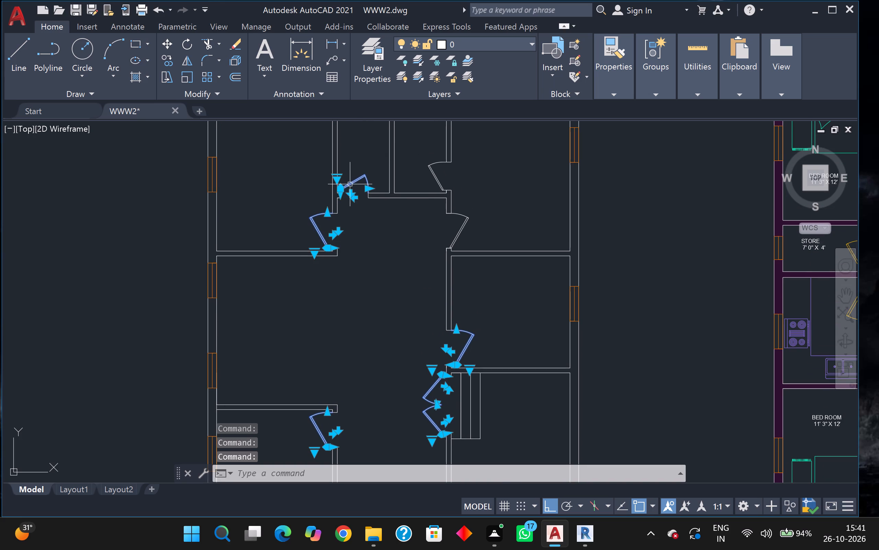
click(439, 183)
click(463, 222)
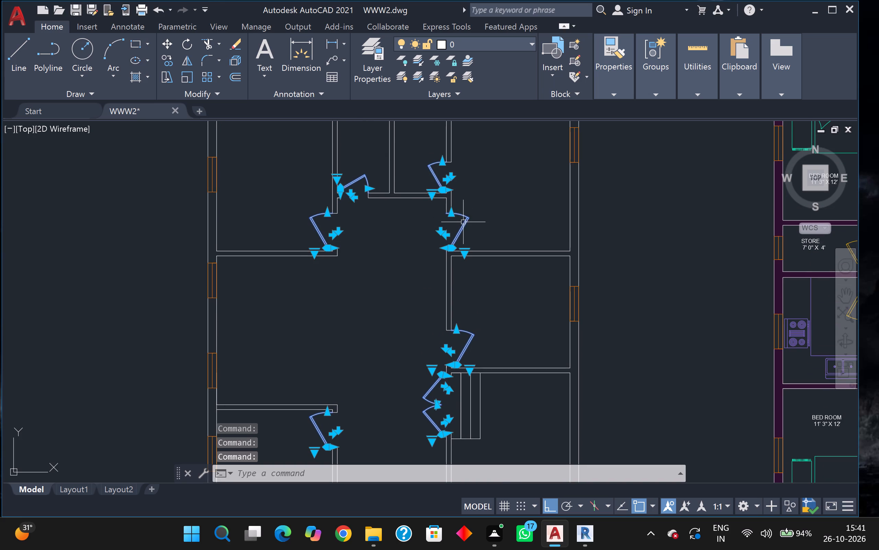
scroll(473, 217, down, 1)
middle_drag(473, 217, 478, 250)
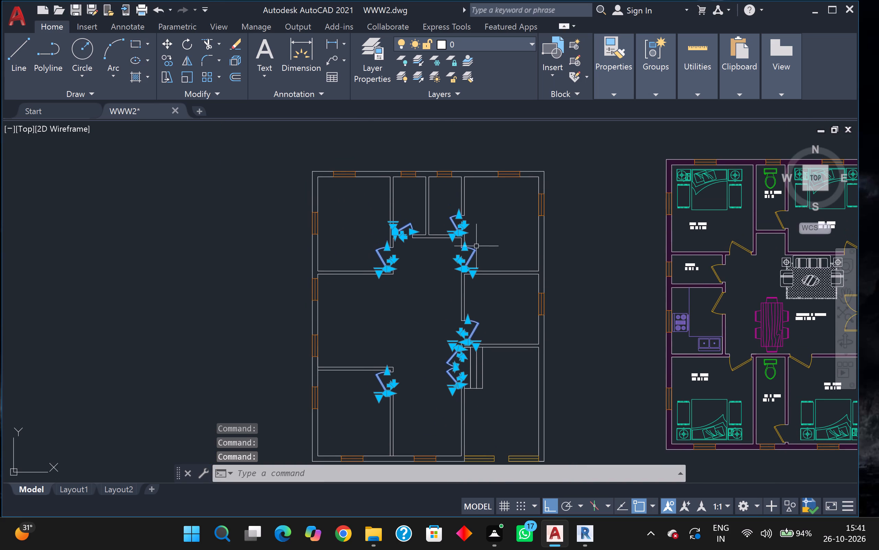
click(517, 48)
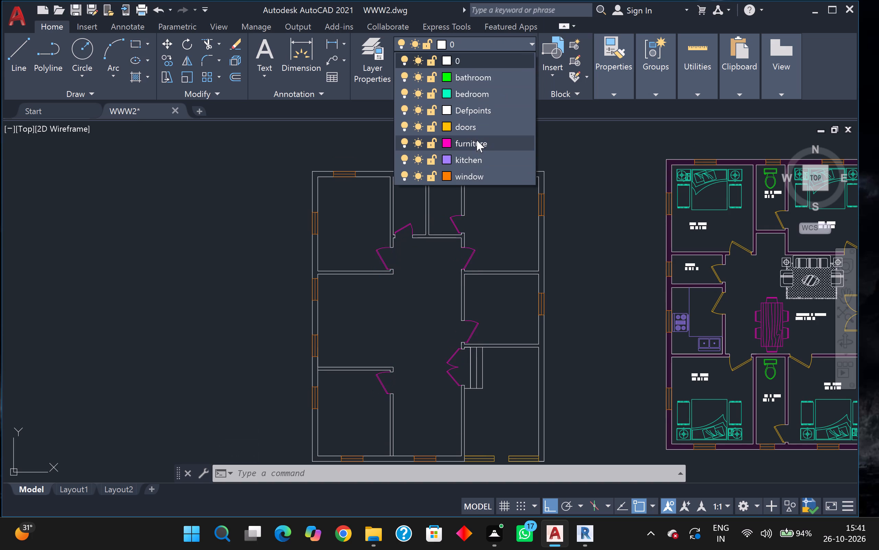
click(475, 130)
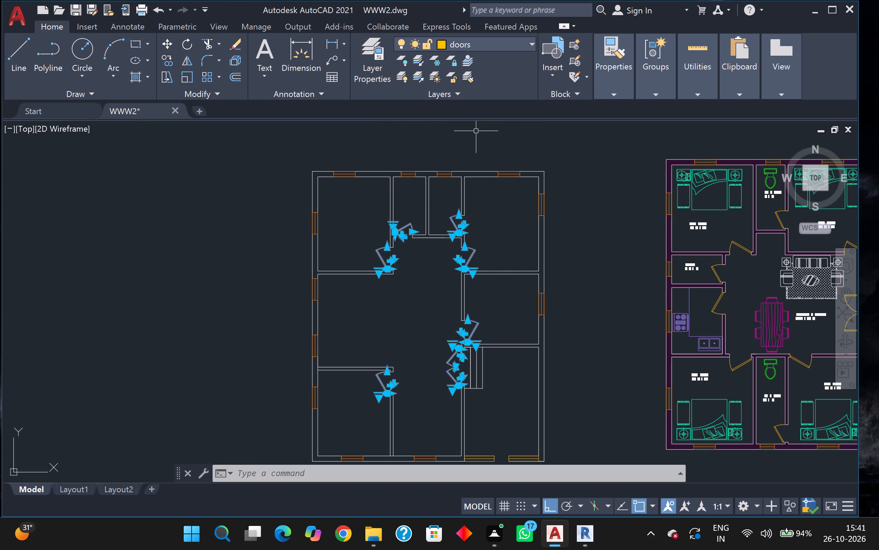
key(Escape)
scroll(516, 289, down, 1)
scroll(528, 450, down, 1)
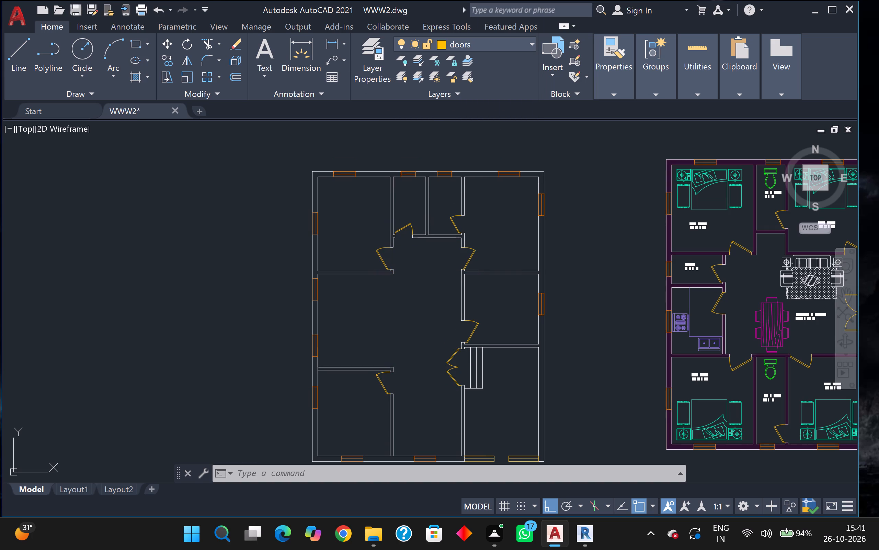
middle_drag(449, 401, 379, 301)
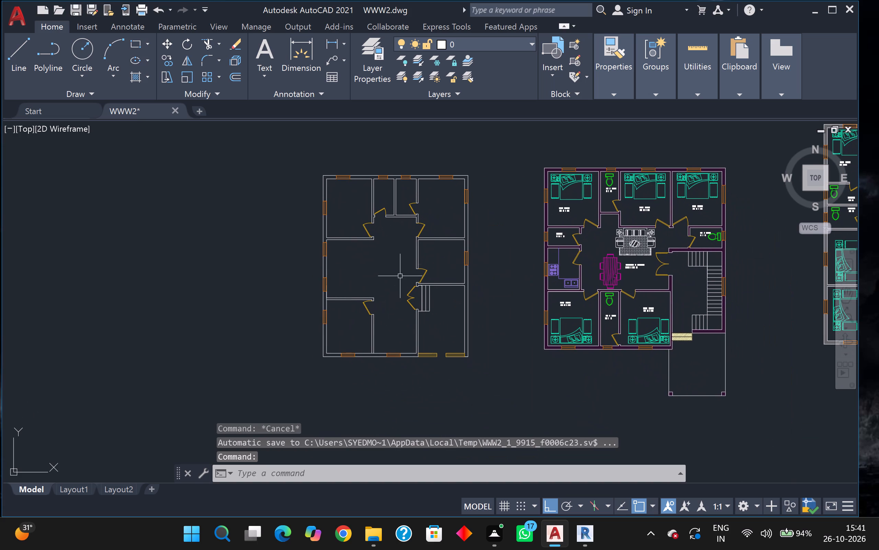
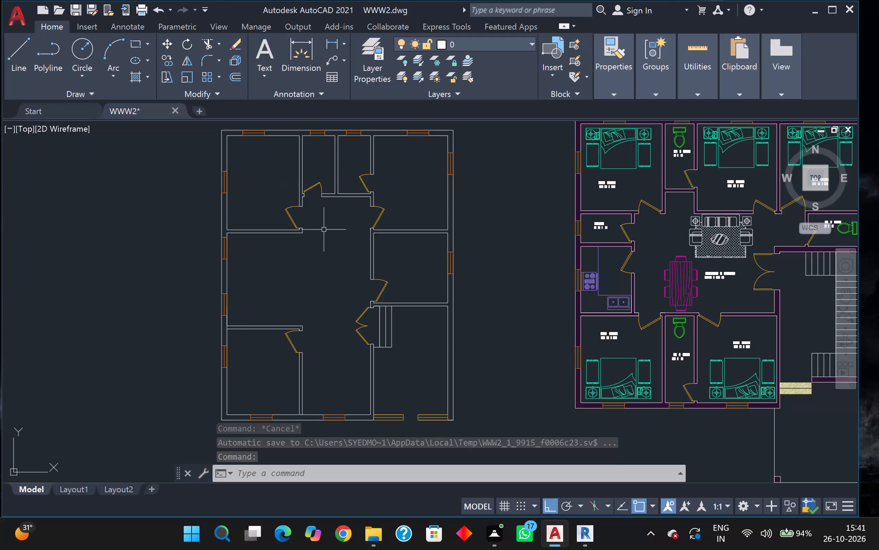
Set up a solid hatch in the dark blue true colour 22,27,75 for the leftmost plan's walls.
scroll(324, 230, down, 3)
scroll(324, 230, up, 3)
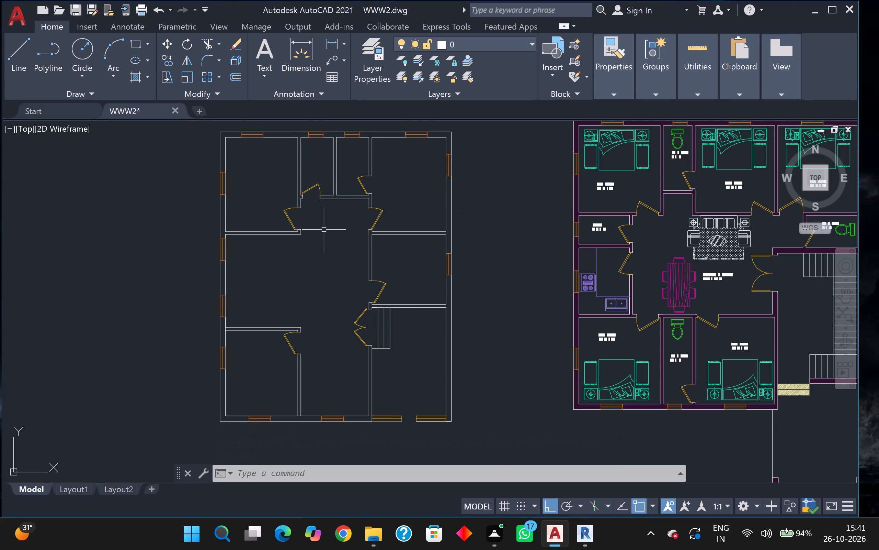
middle_drag(324, 230, 257, 180)
scroll(253, 173, down, 1)
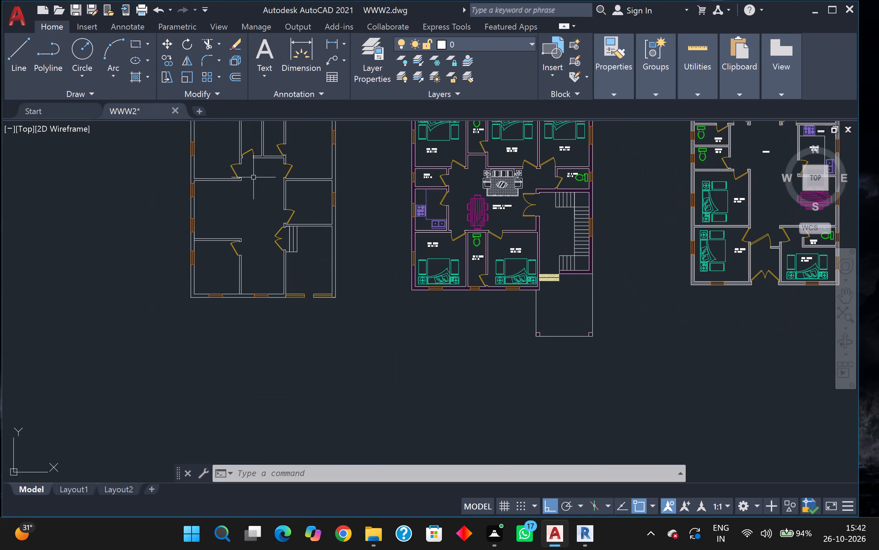
scroll(251, 178, down, 1)
scroll(305, 190, up, 1)
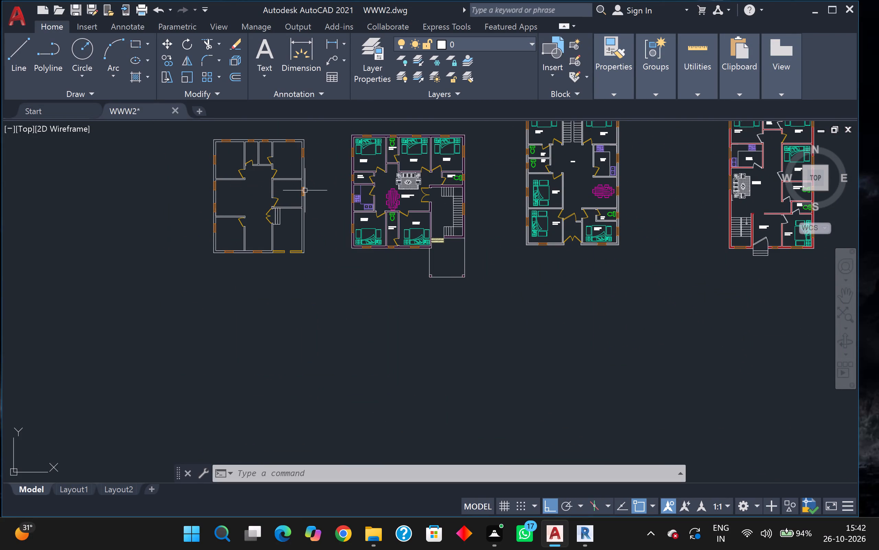
middle_drag(305, 190, 288, 258)
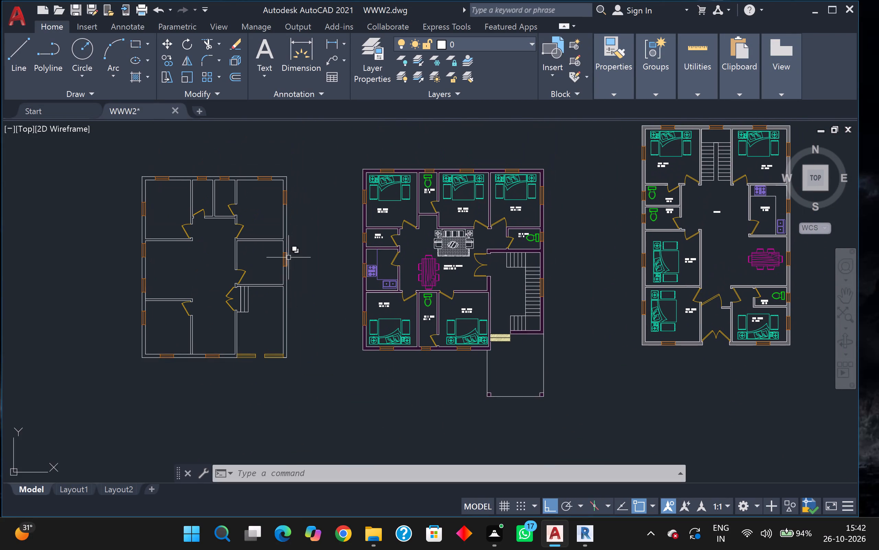
scroll(292, 254, up, 1)
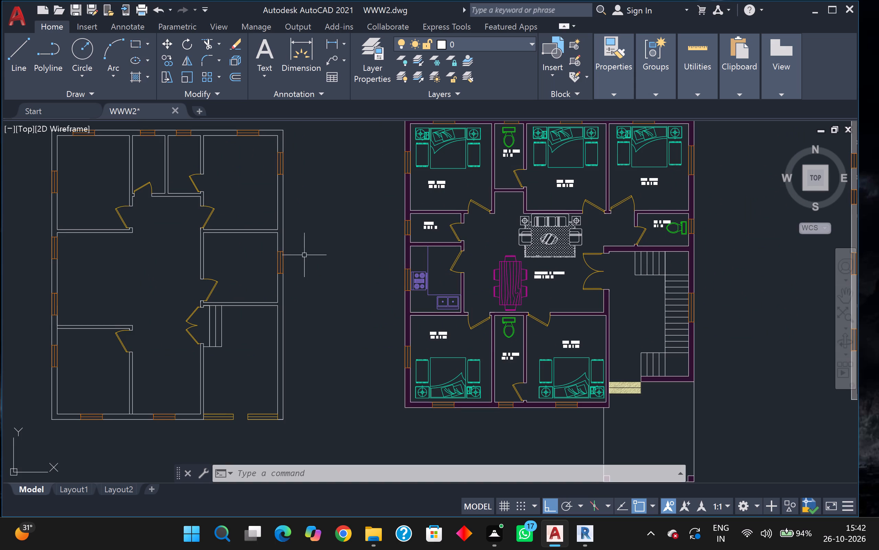
click(138, 81)
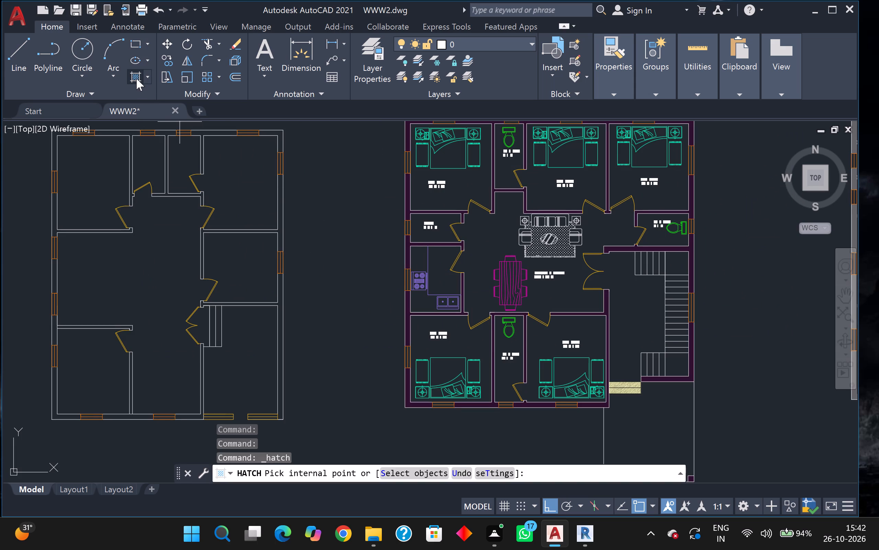
click(356, 61)
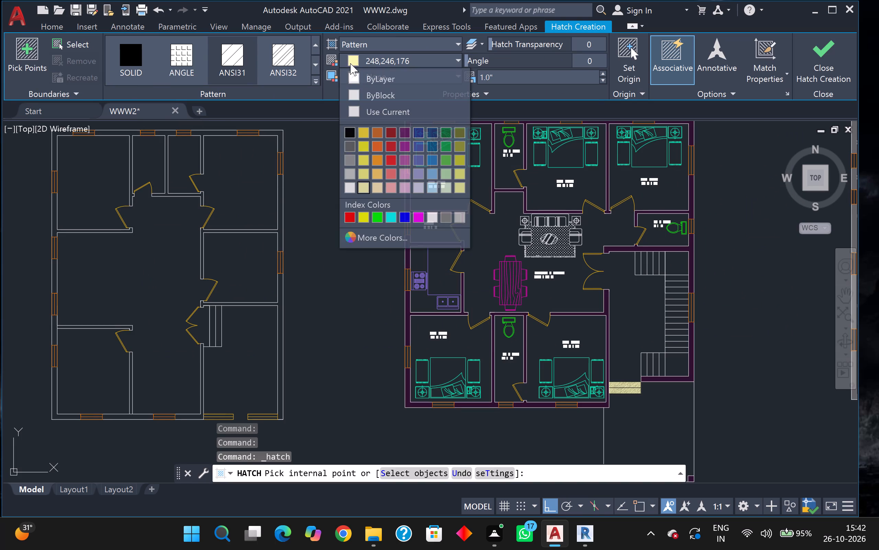
click(413, 135)
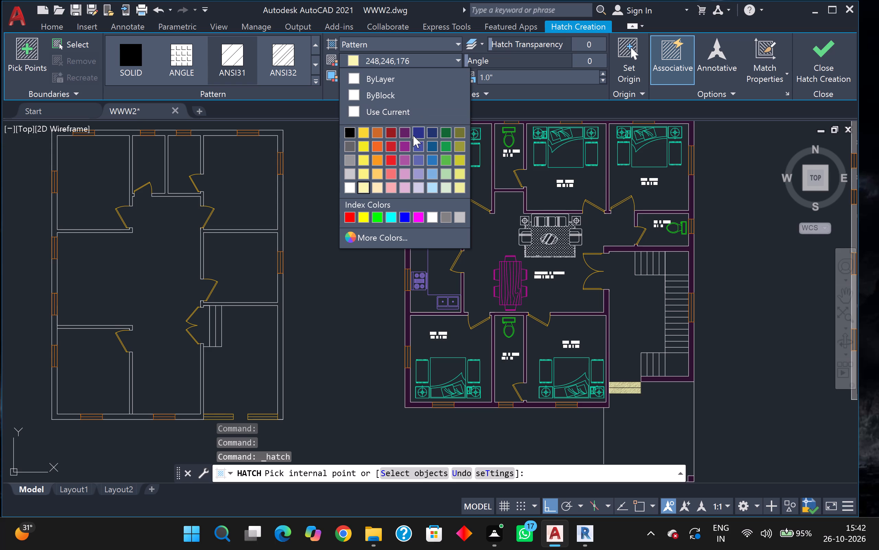
click(347, 58)
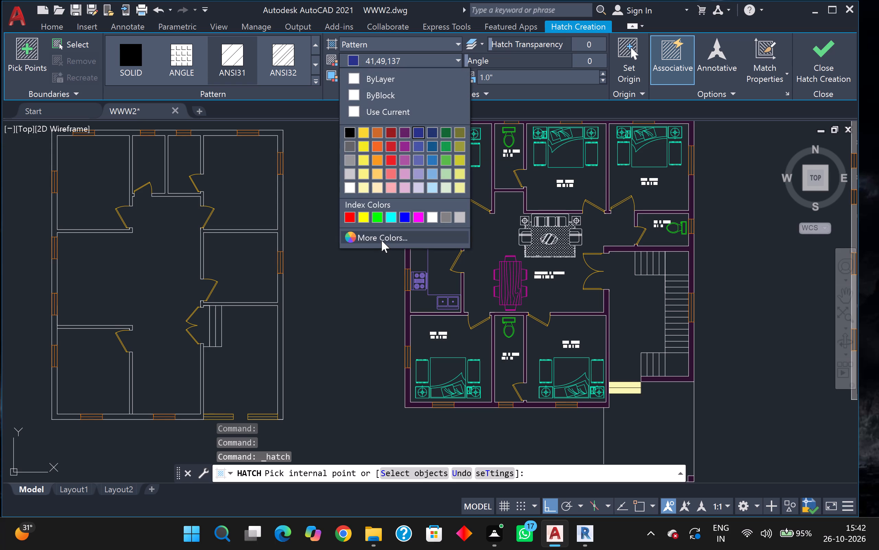
click(381, 240)
drag(464, 277, 477, 321)
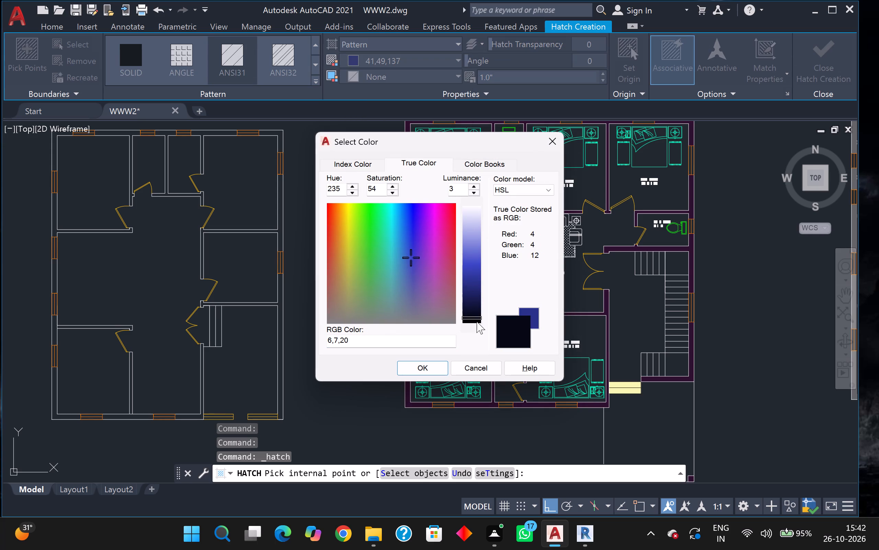
drag(477, 321, 476, 301)
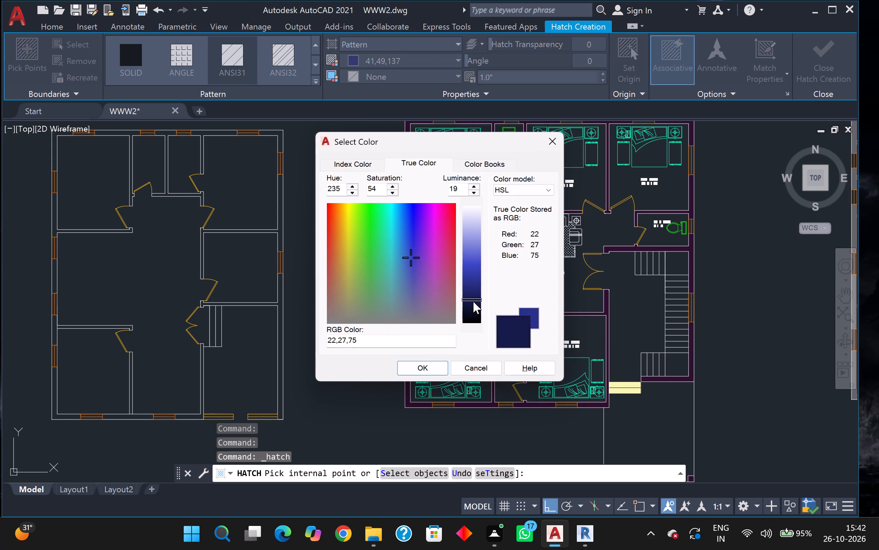
click(444, 364)
middle_drag(369, 345, 479, 381)
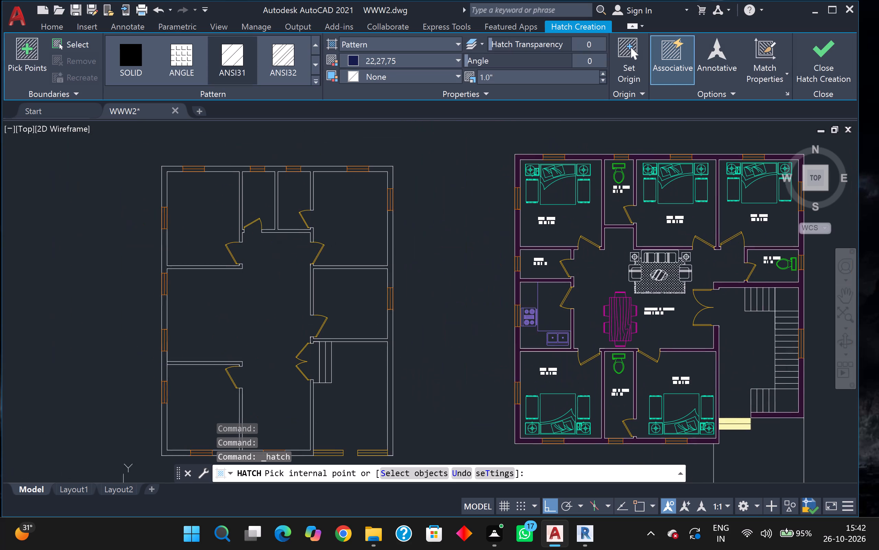
click(138, 66)
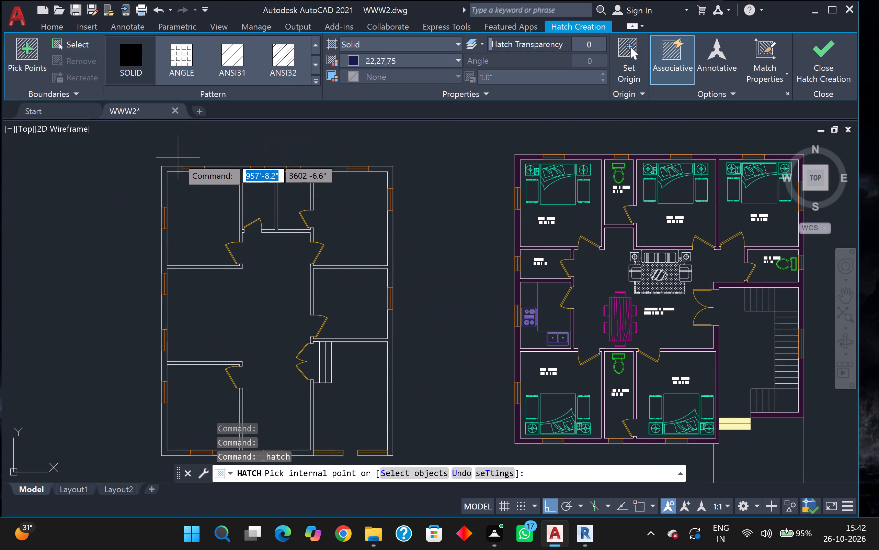
Hatch the top exterior wall between its windows, including both upper corners and the connected partitions of the upper rooms.
scroll(170, 169, up, 2)
click(170, 169)
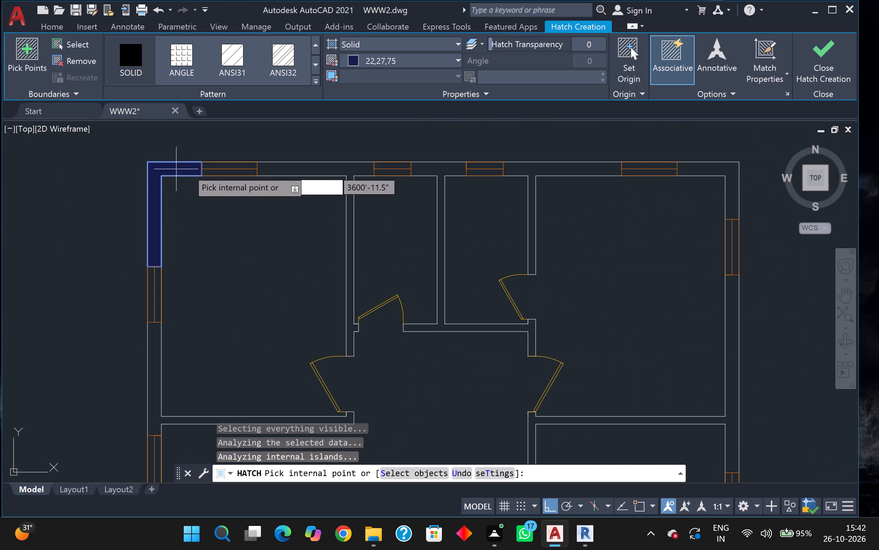
click(304, 169)
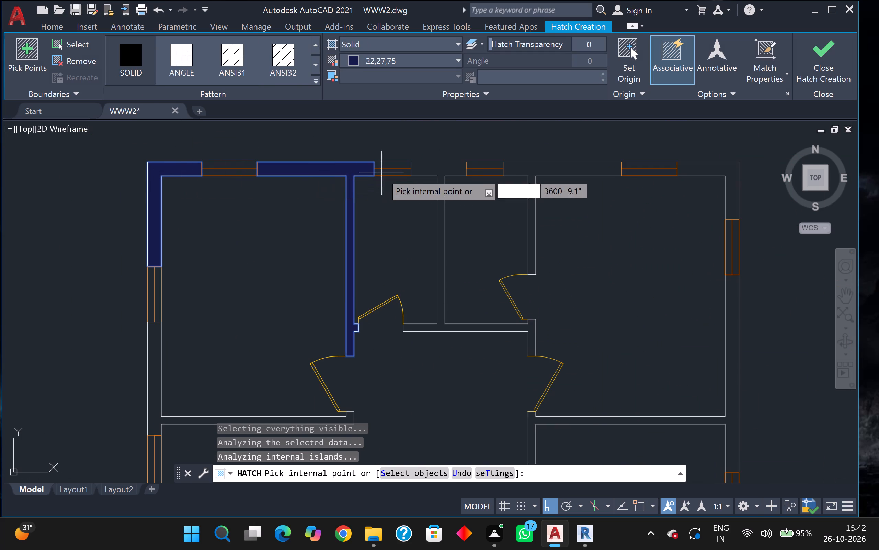
click(425, 169)
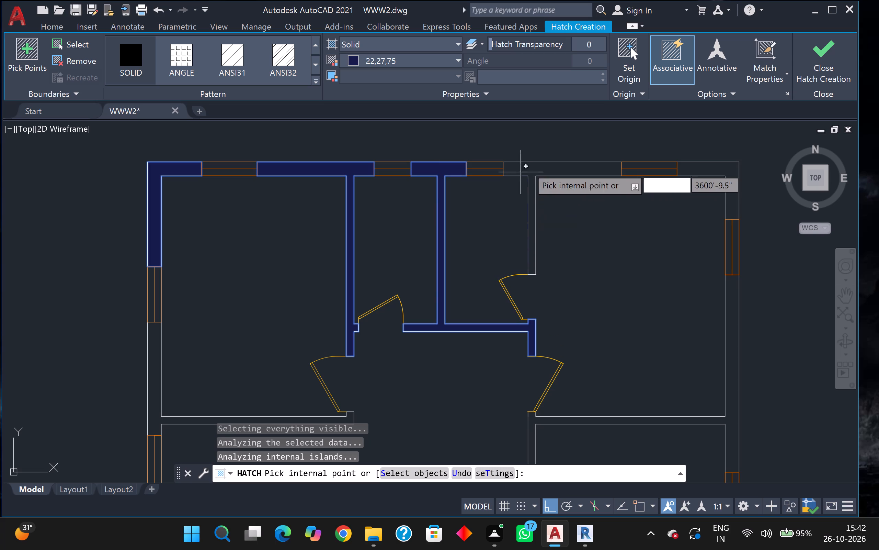
click(536, 165)
middle_drag(591, 206, 261, 246)
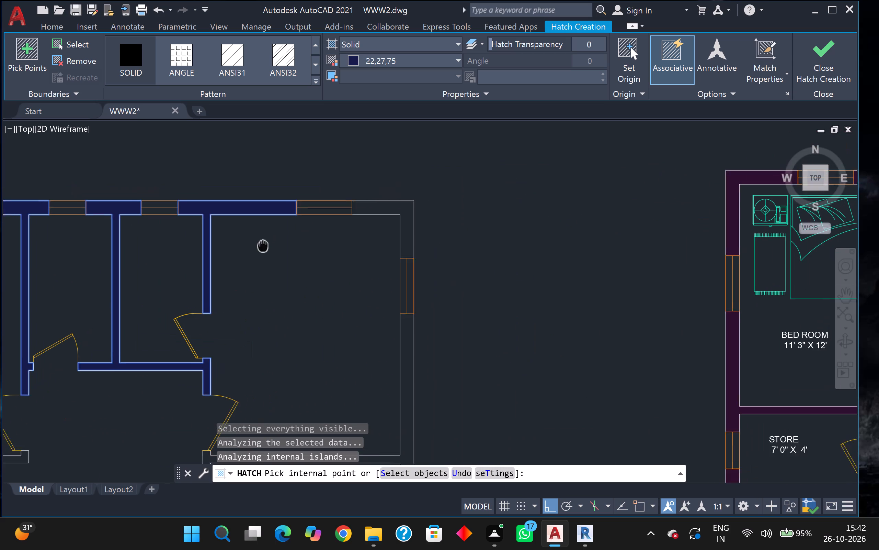
middle_drag(261, 246, 258, 248)
click(379, 208)
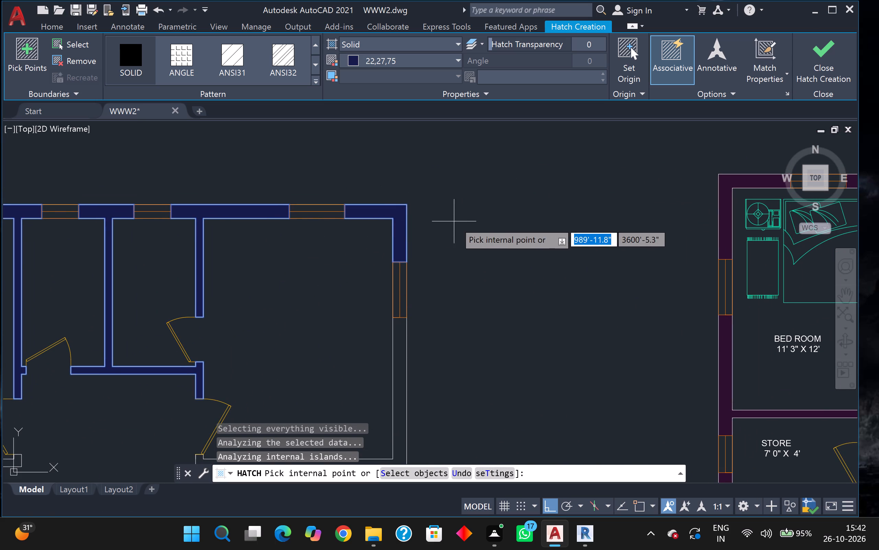
Hatch the right exterior wall above and below its lower window, including the partitions connected to those two segments.
scroll(463, 222, down, 1)
middle_drag(463, 222, 457, 180)
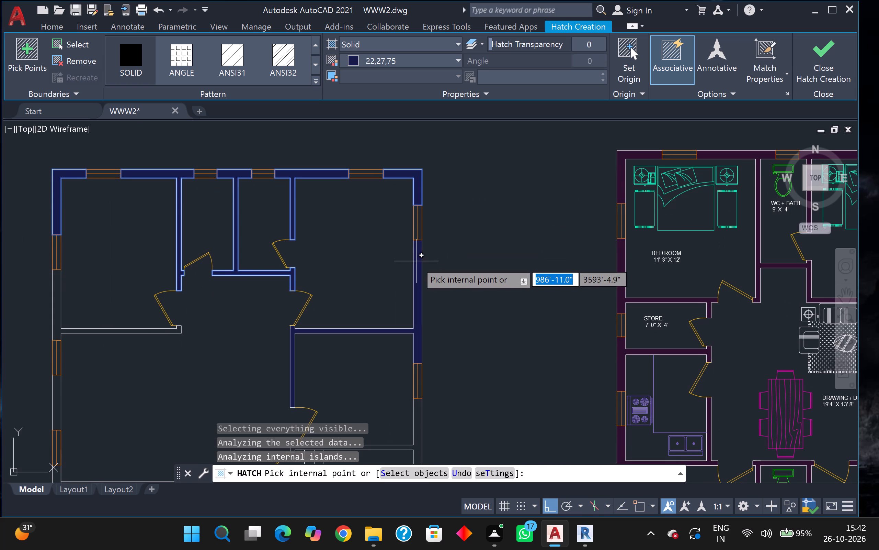
middle_drag(416, 261, 396, 196)
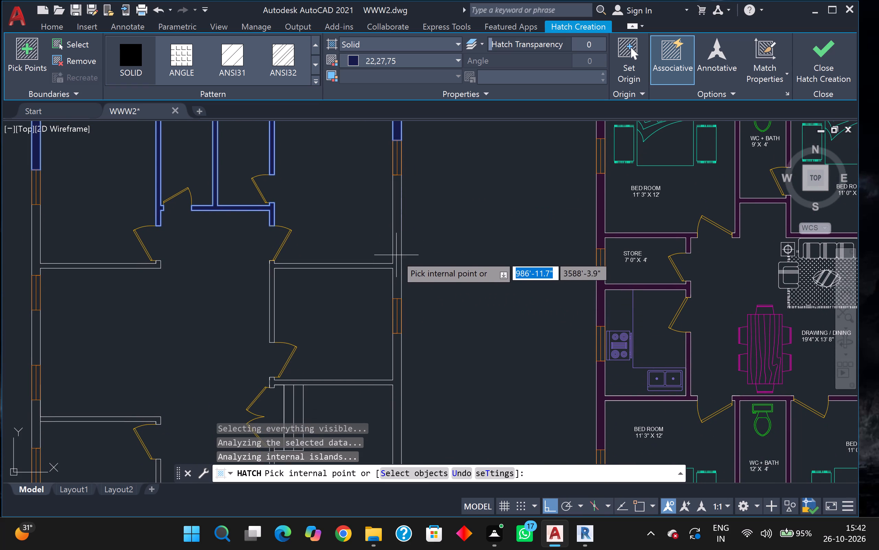
click(397, 230)
middle_drag(418, 240, 413, 218)
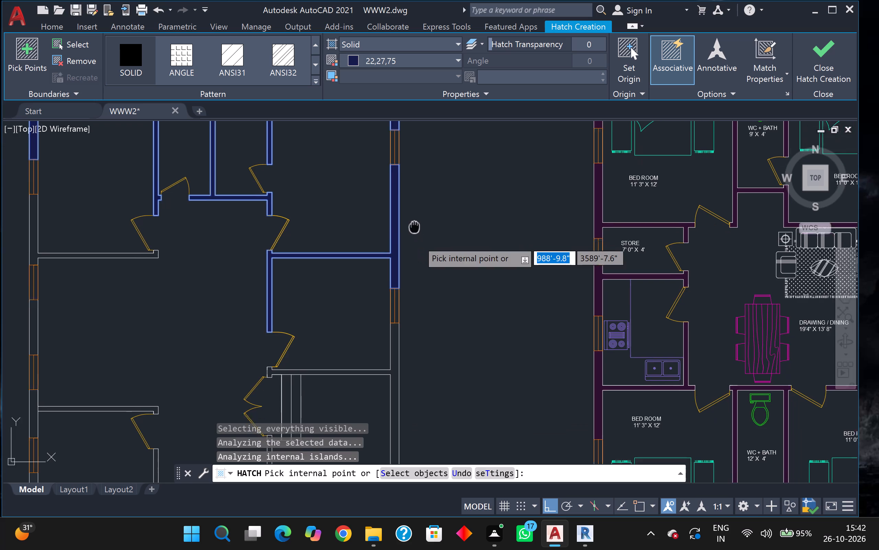
middle_drag(413, 218, 408, 197)
scroll(409, 206, down, 1)
scroll(396, 277, up, 2)
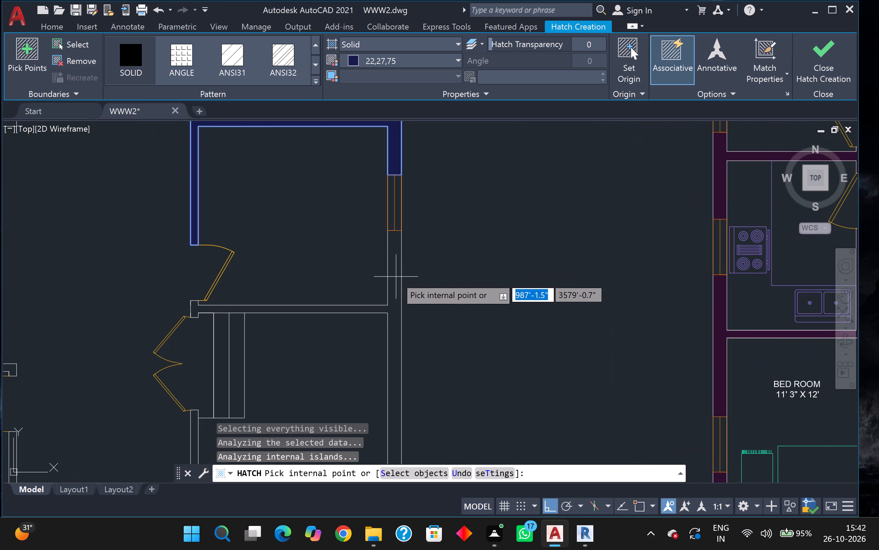
scroll(396, 285, down, 3)
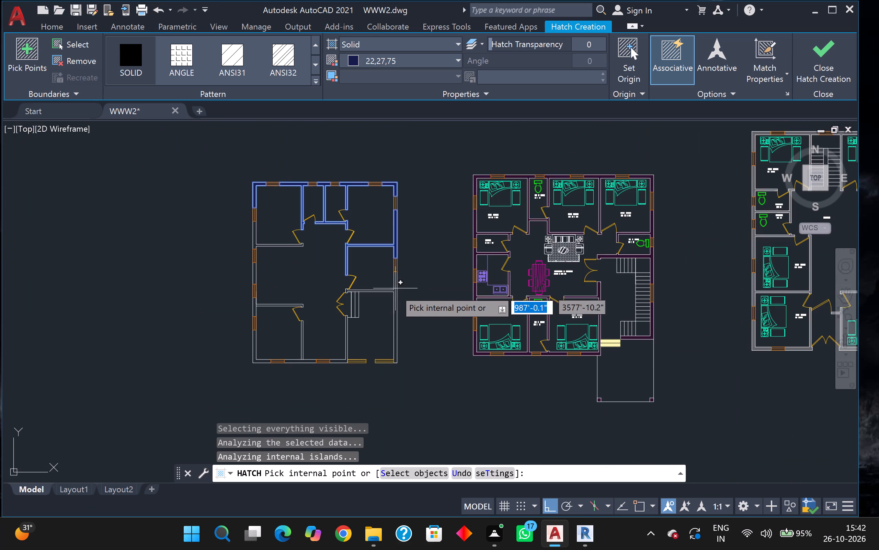
scroll(395, 290, up, 3)
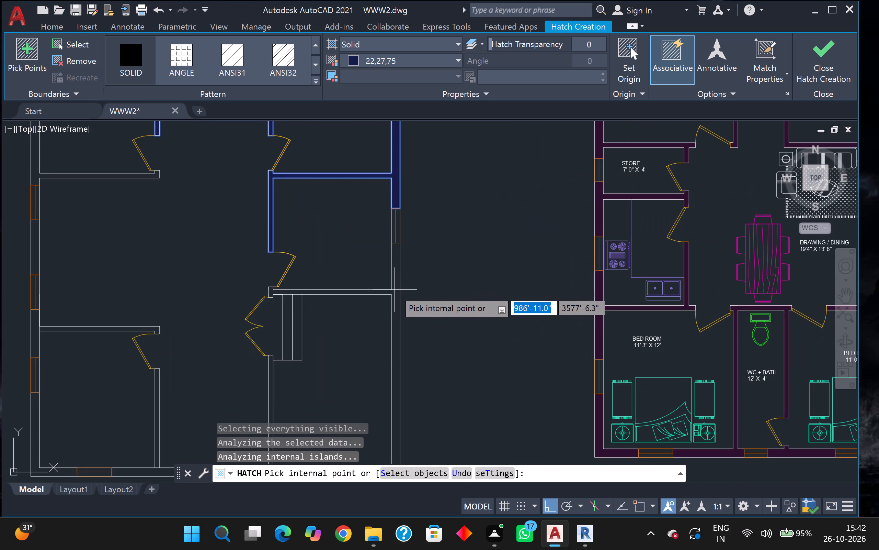
scroll(395, 290, down, 2)
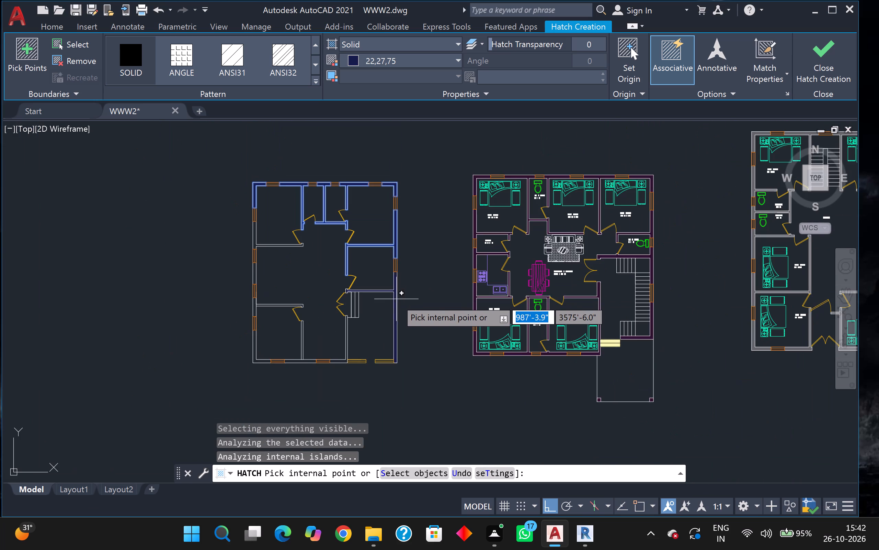
scroll(393, 299, up, 1)
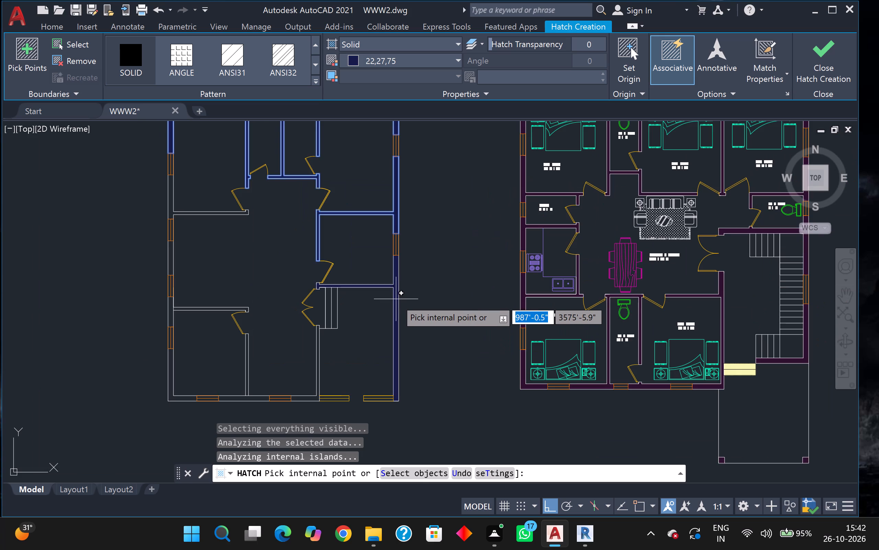
click(396, 299)
Hatch the bottom exterior wall segments between its windows, including the lower-left corner and the two partitions rising from that wall.
middle_drag(424, 291, 484, 213)
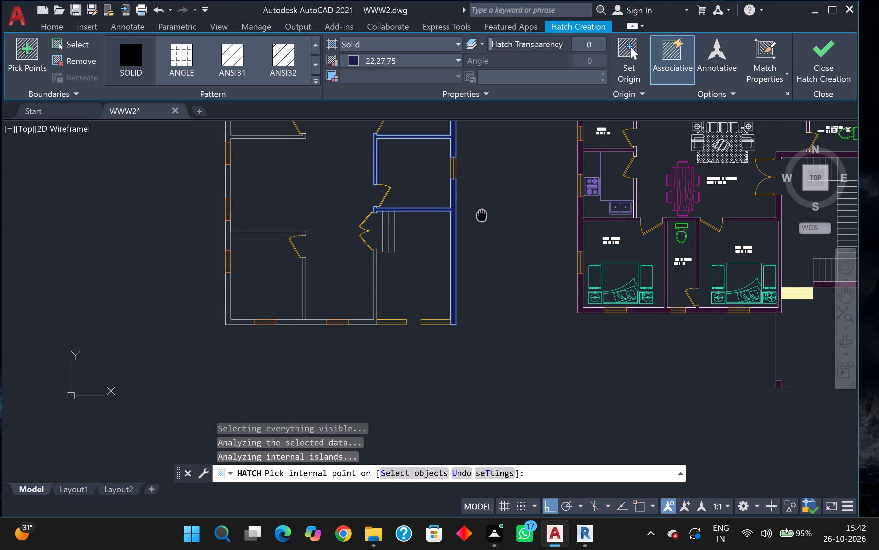
middle_drag(484, 213, 484, 212)
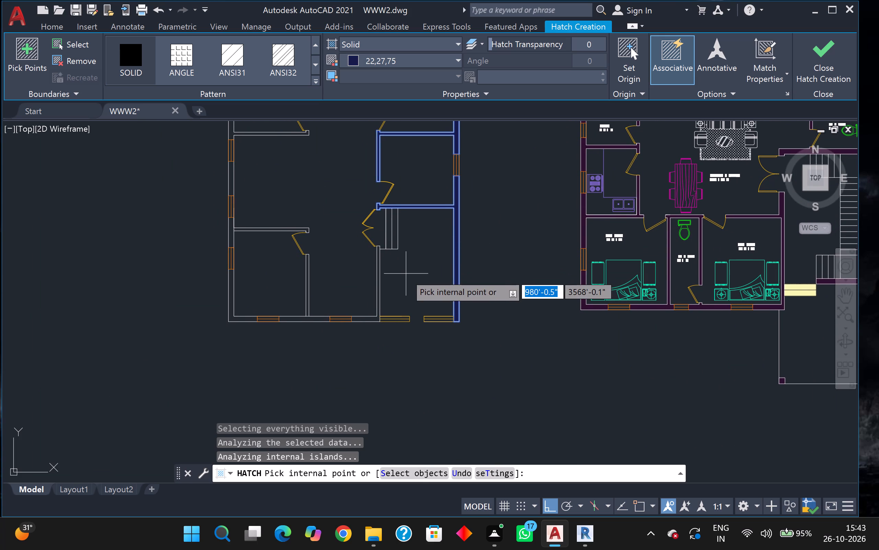
scroll(389, 280, down, 2)
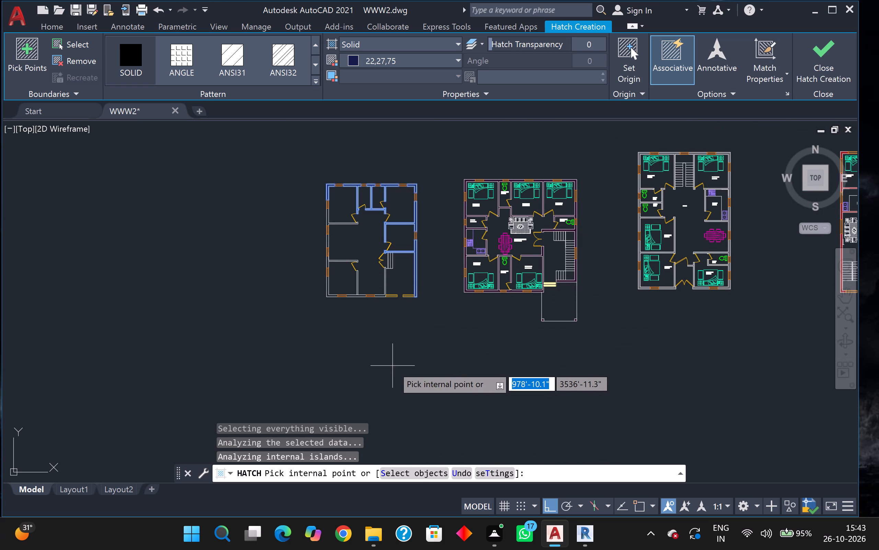
scroll(384, 288, up, 2)
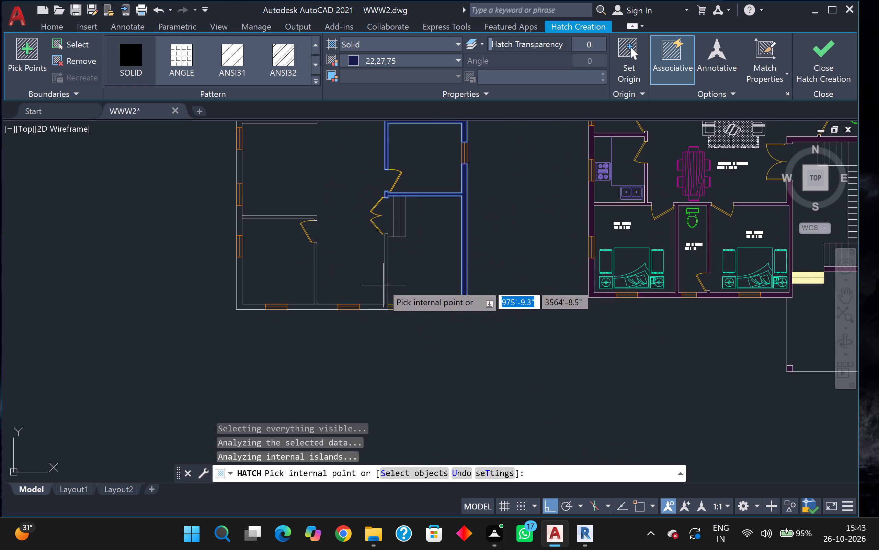
scroll(377, 279, up, 2)
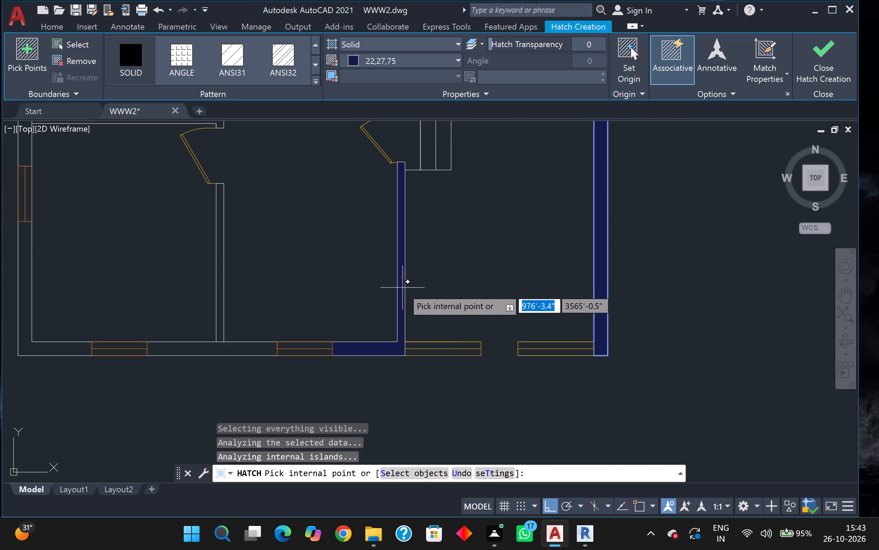
click(402, 288)
click(259, 345)
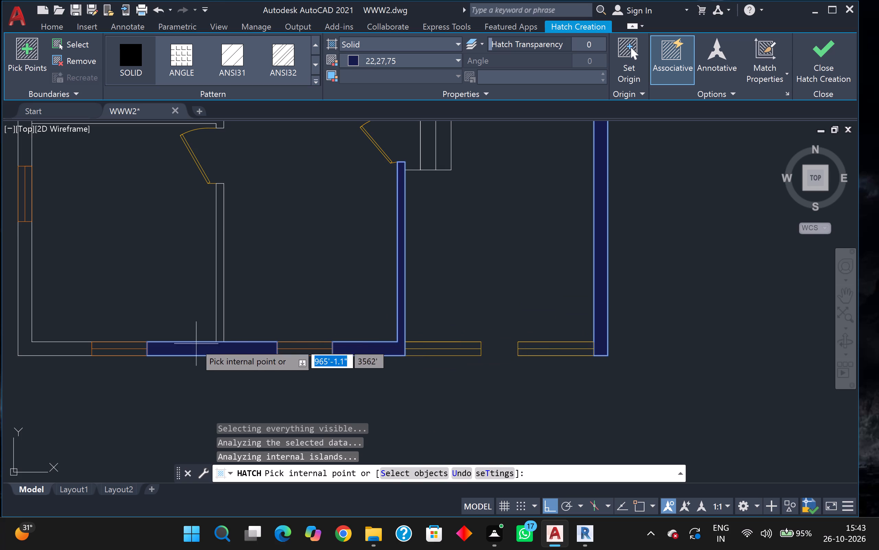
click(220, 336)
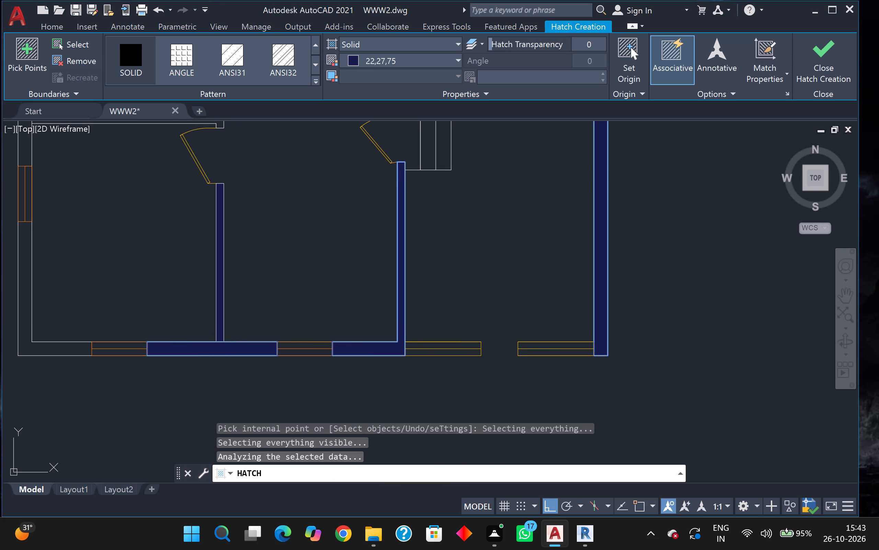
click(77, 348)
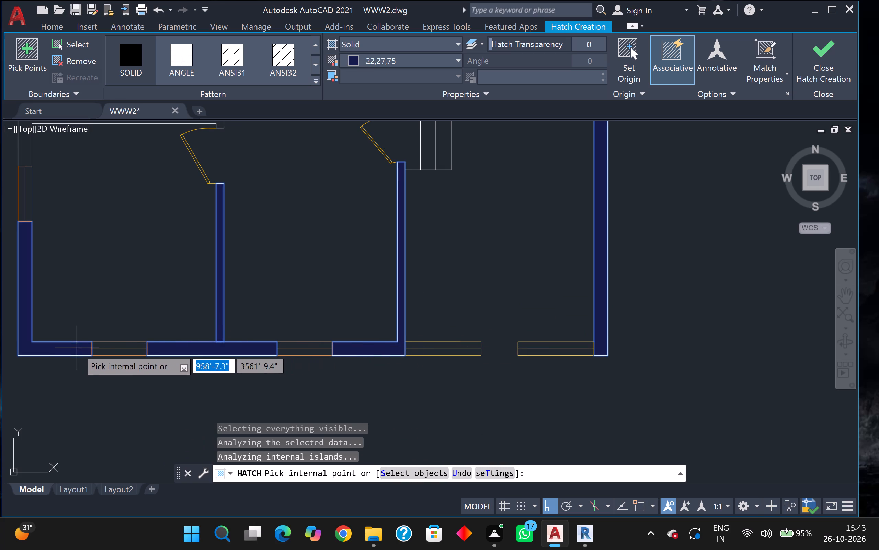
Hatch the left exterior wall segments between its windows, including the two horizontal partitions joining that wall, and finish the wall hatch.
middle_drag(101, 307, 216, 431)
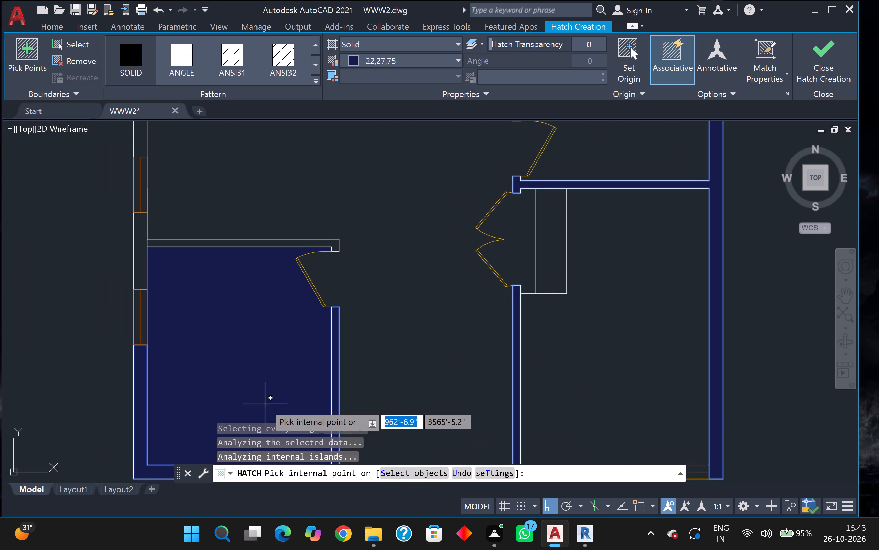
click(143, 255)
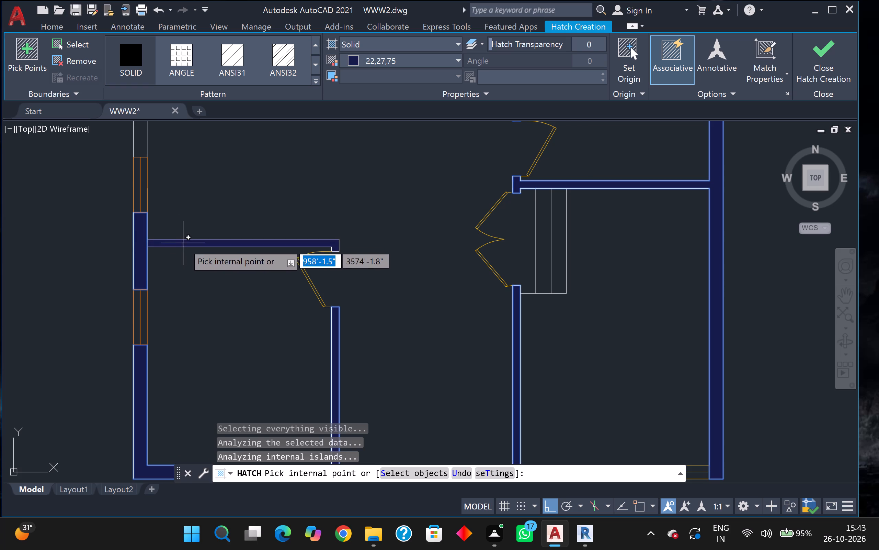
click(183, 243)
middle_drag(203, 218, 301, 321)
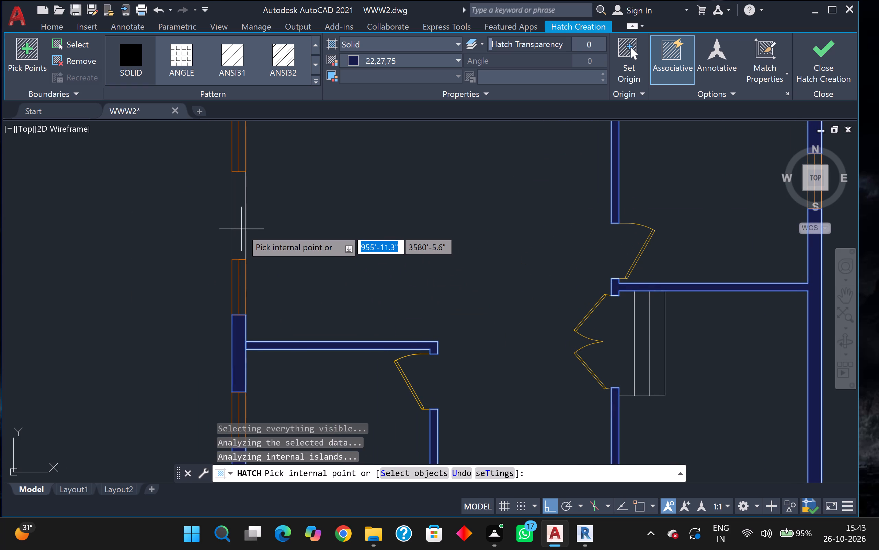
click(235, 220)
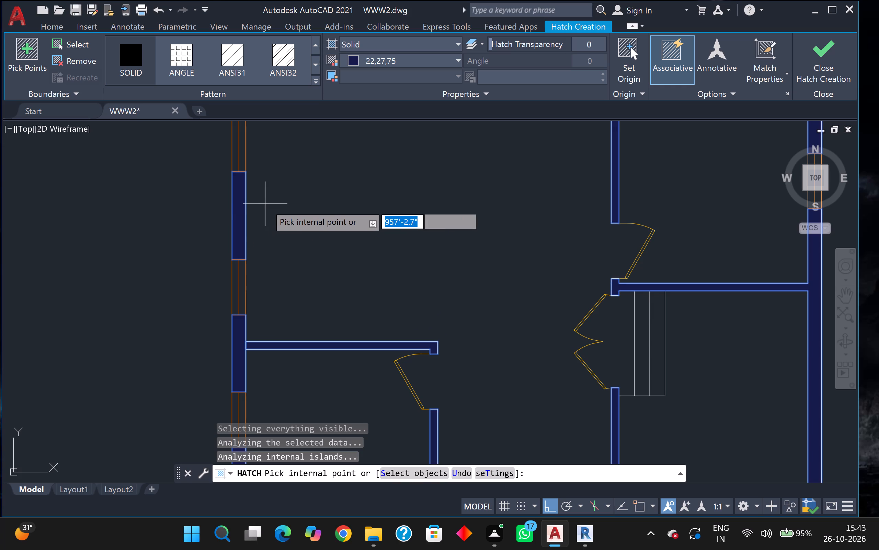
scroll(266, 203, down, 1)
middle_drag(283, 202, 302, 286)
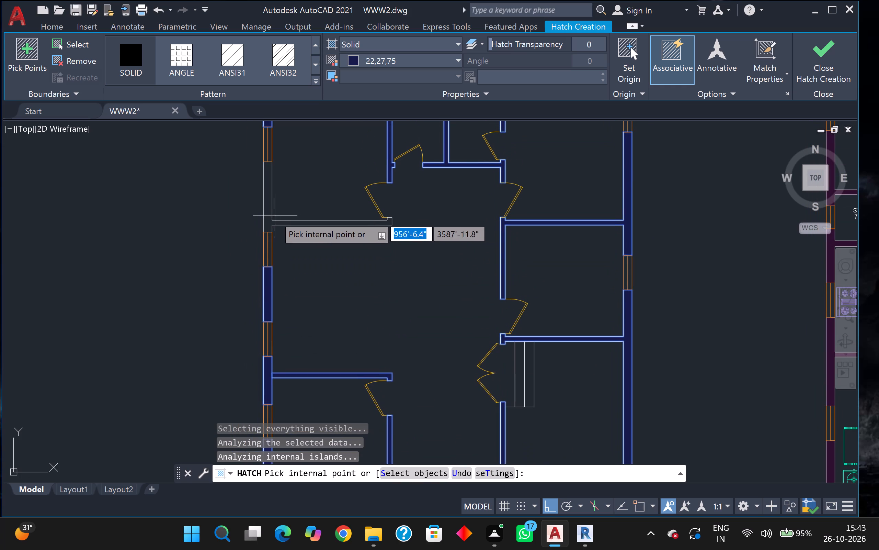
scroll(267, 215, up, 1)
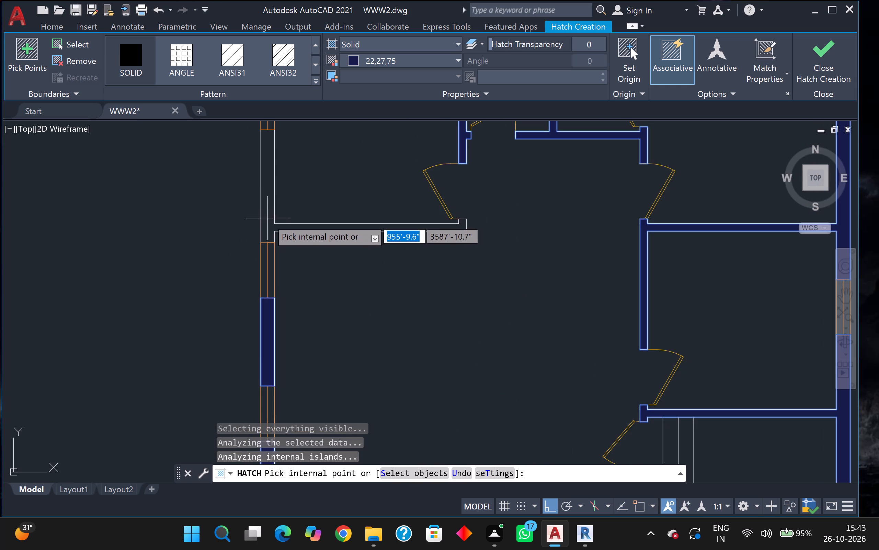
scroll(270, 169, down, 2)
click(270, 169)
middle_drag(299, 187, 282, 278)
scroll(344, 272, down, 1)
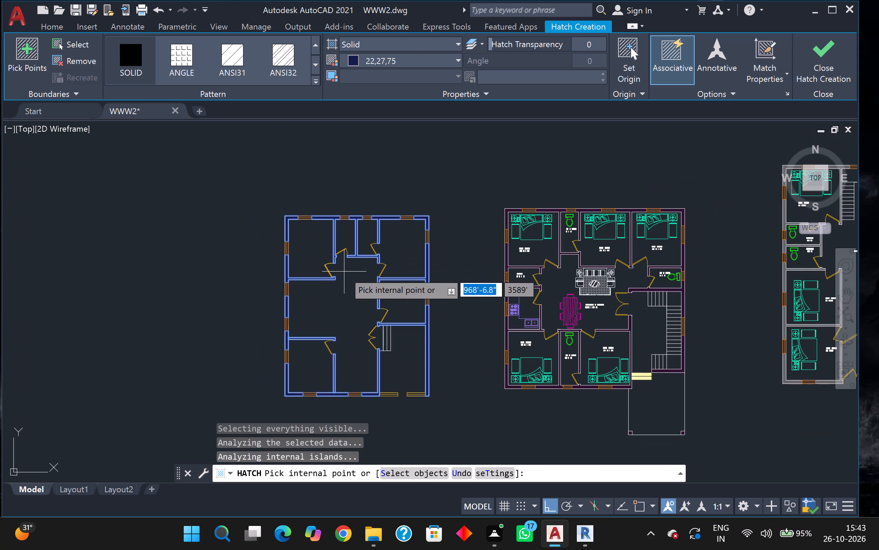
key(Escape)
scroll(346, 272, down, 1)
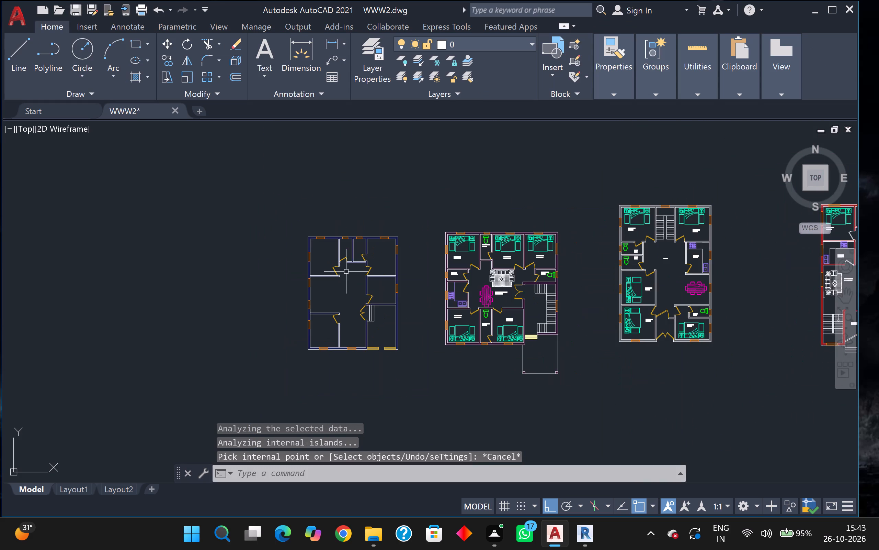
Fill the two treads farthest from the double door with a solid pale yellow 248,246,176 hatch.
scroll(355, 285, up, 3)
middle_drag(368, 308, 251, 200)
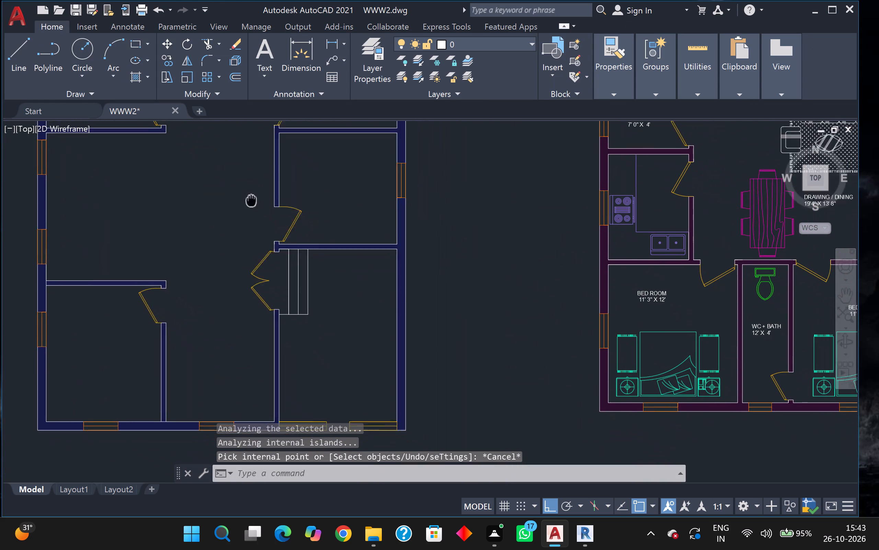
middle_drag(251, 200, 231, 185)
click(134, 79)
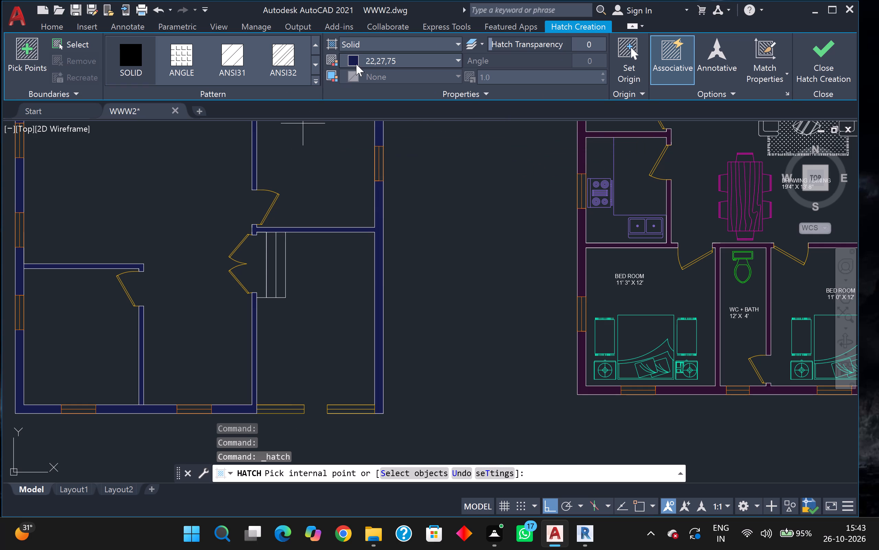
drag(362, 54, 361, 59)
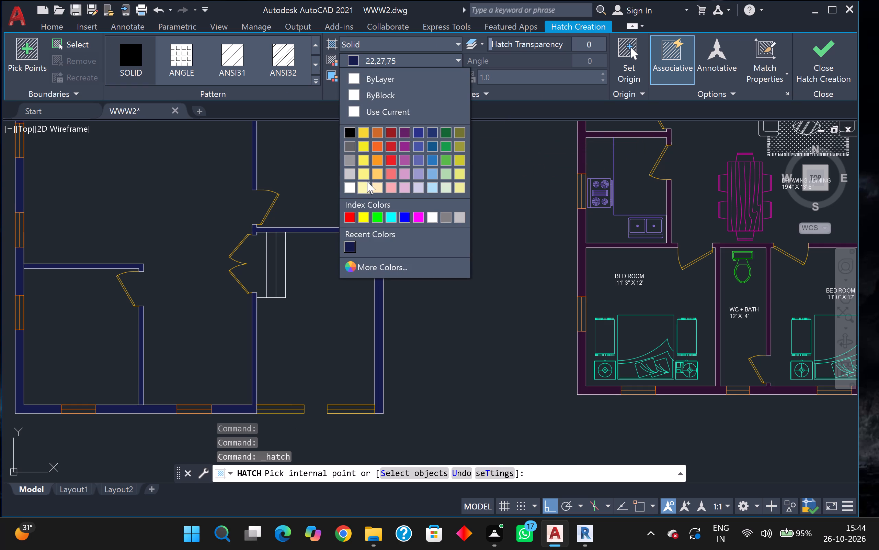
drag(362, 187, 356, 194)
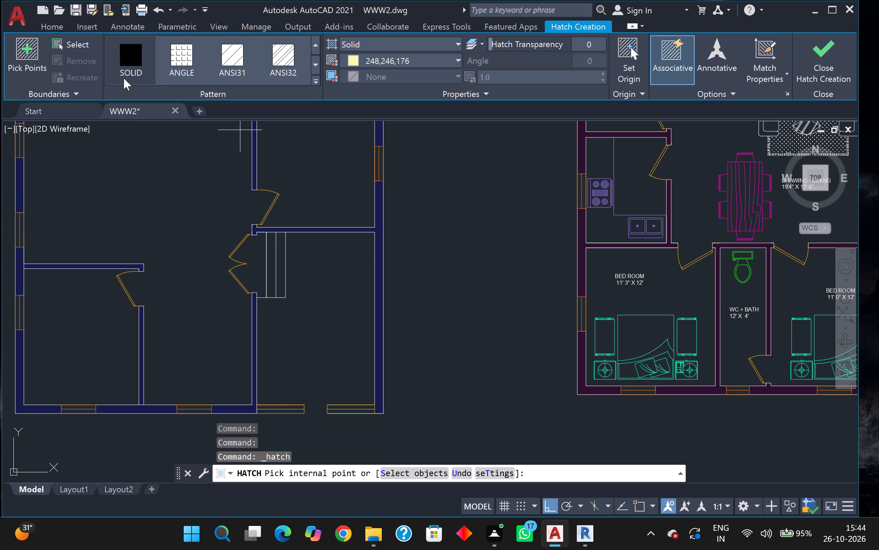
click(129, 60)
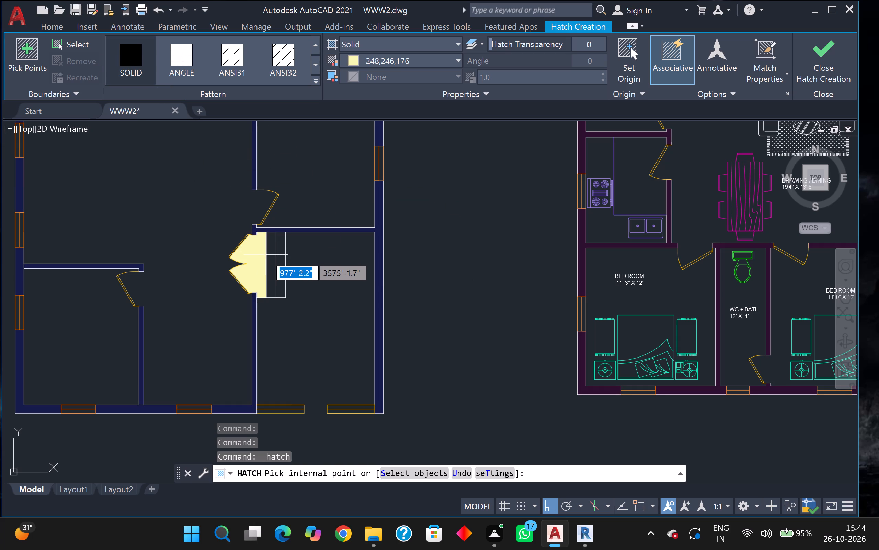
scroll(292, 259, up, 2)
click(264, 256)
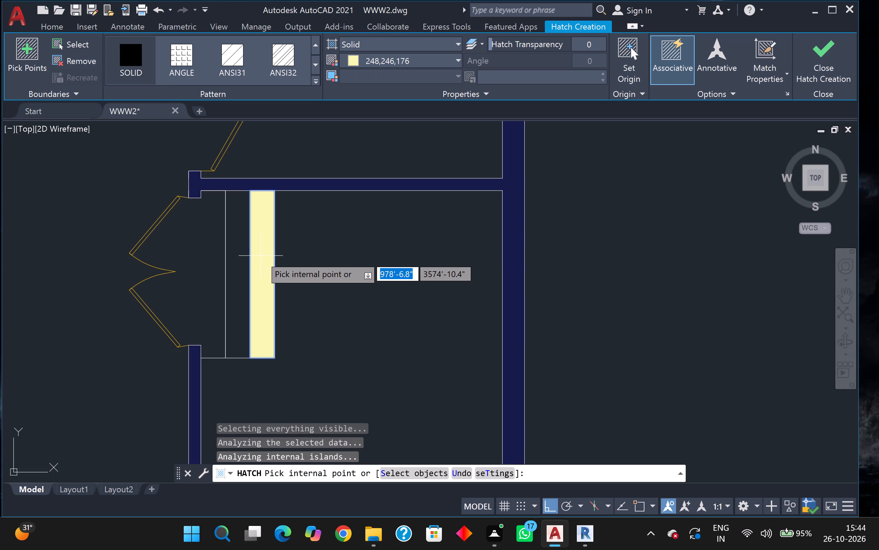
click(239, 251)
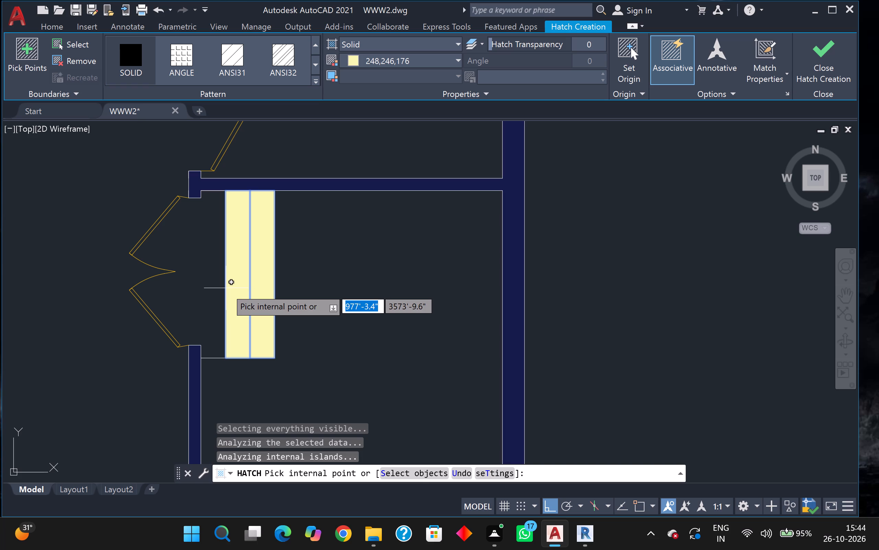
scroll(205, 284, down, 1)
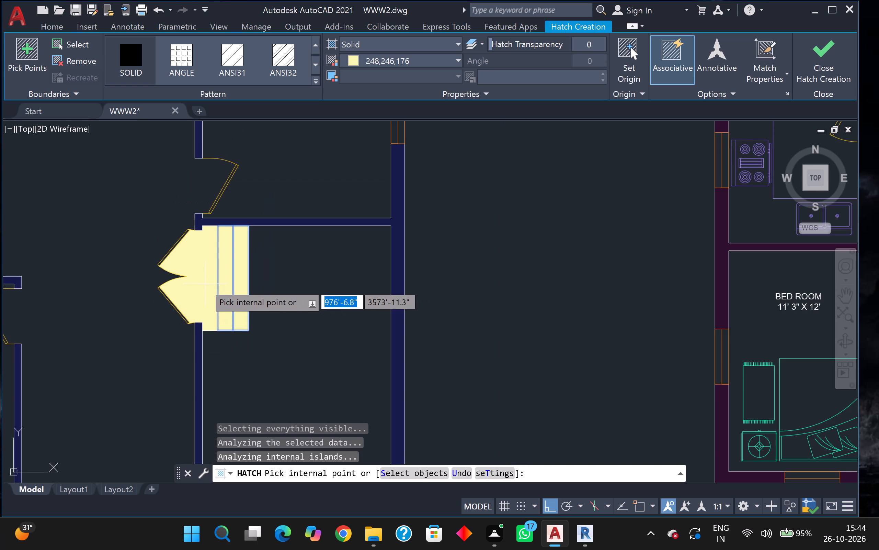
scroll(205, 284, down, 1)
scroll(205, 280, up, 2)
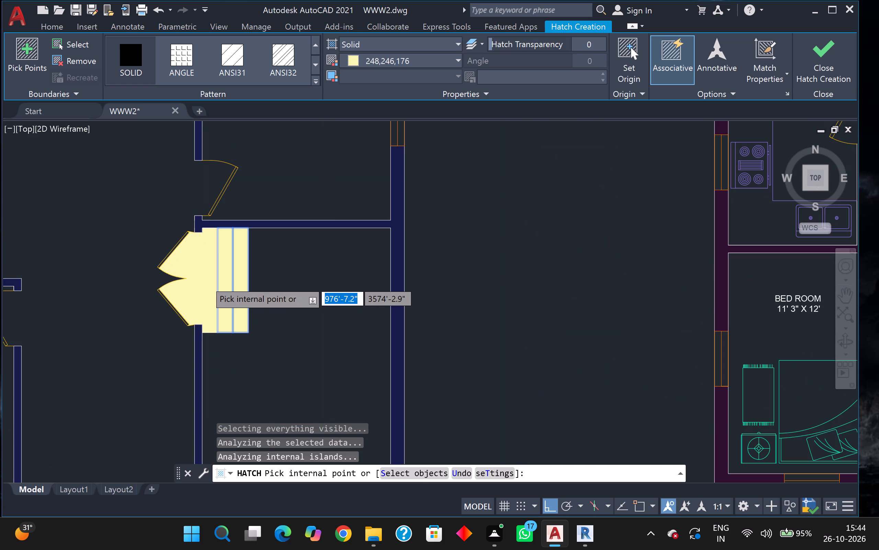
key(Escape)
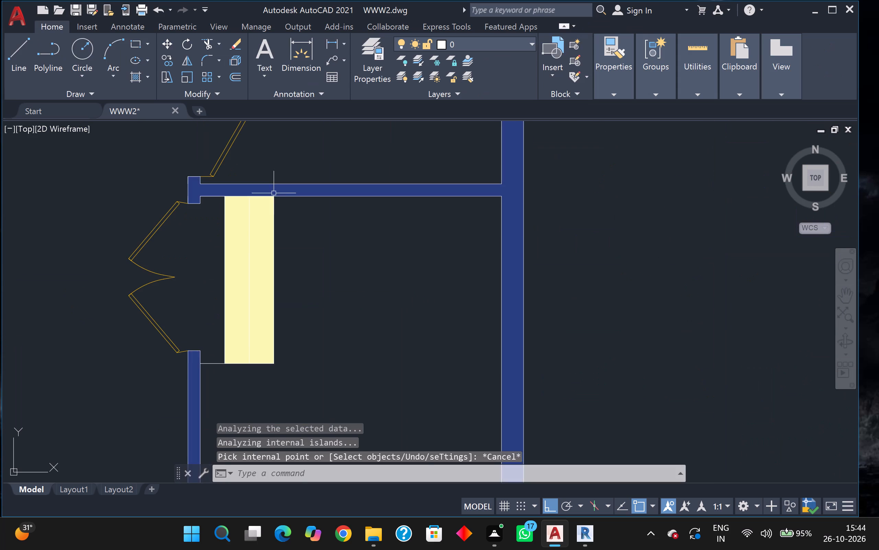
Change the three vertical tread lines and the lower edge line of the yellow entrance steps to black.
scroll(274, 223, down, 1)
scroll(273, 242, up, 2)
scroll(232, 242, up, 2)
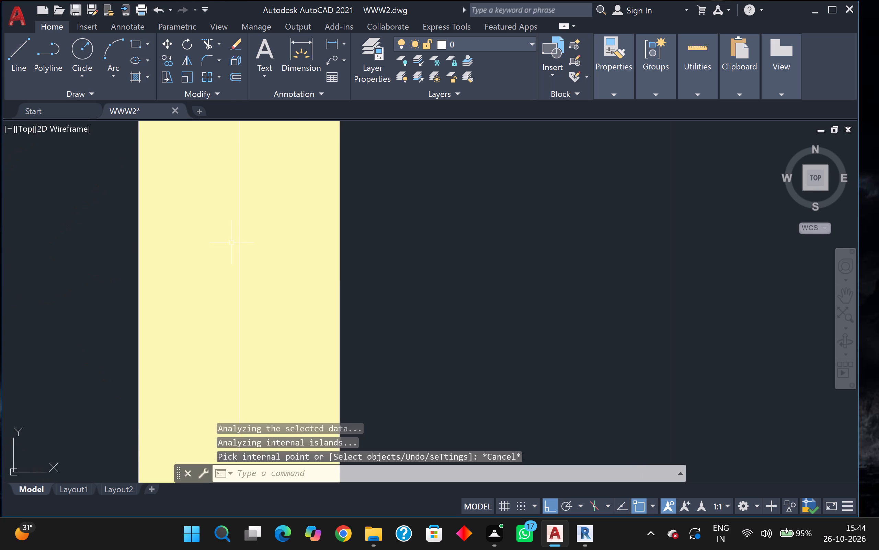
scroll(231, 242, up, 4)
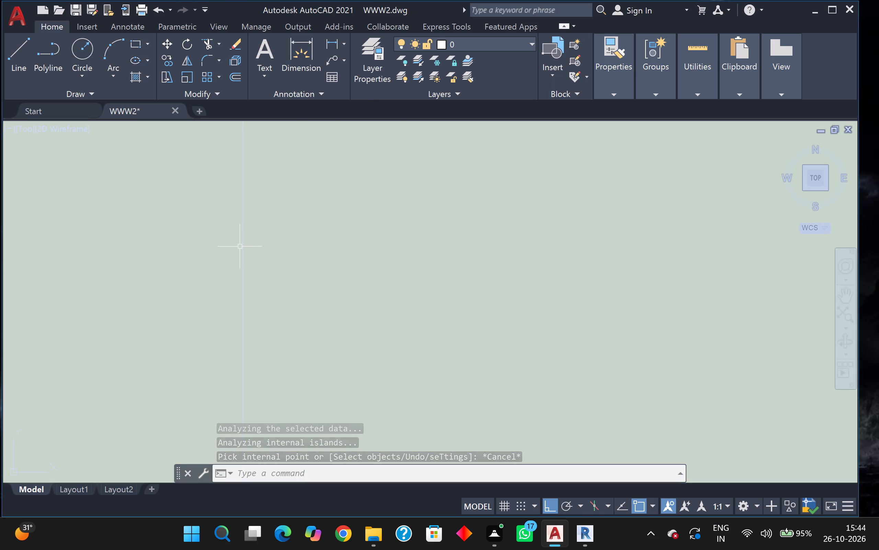
scroll(242, 243, down, 3)
click(242, 243)
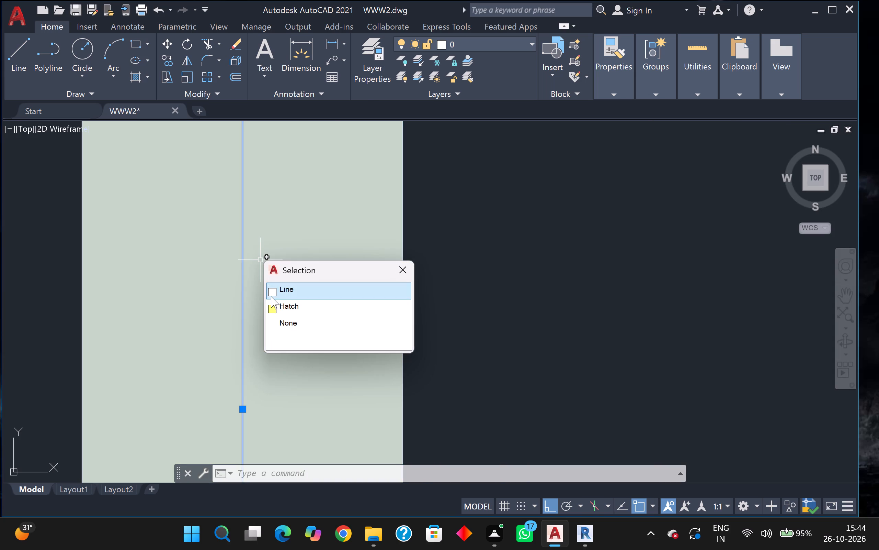
click(271, 293)
scroll(275, 283, down, 3)
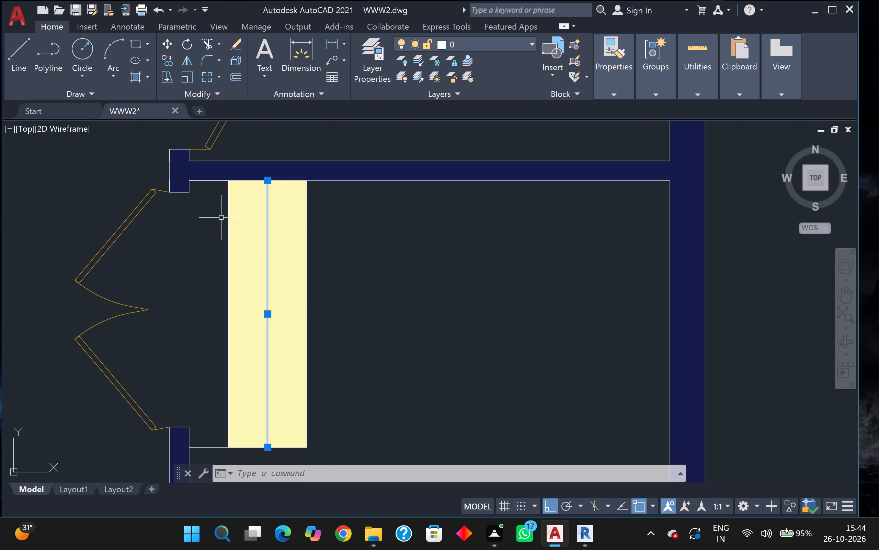
click(229, 219)
click(269, 262)
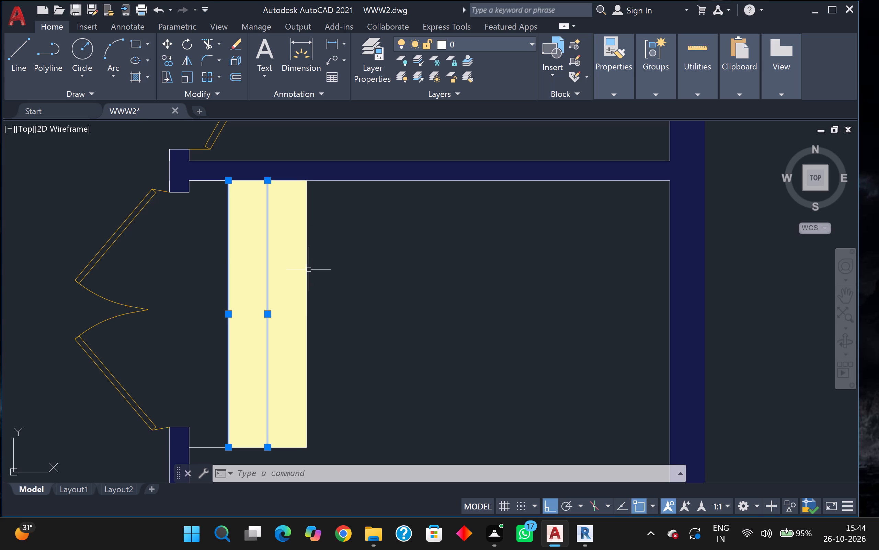
click(305, 269)
click(340, 319)
scroll(336, 297, down, 3)
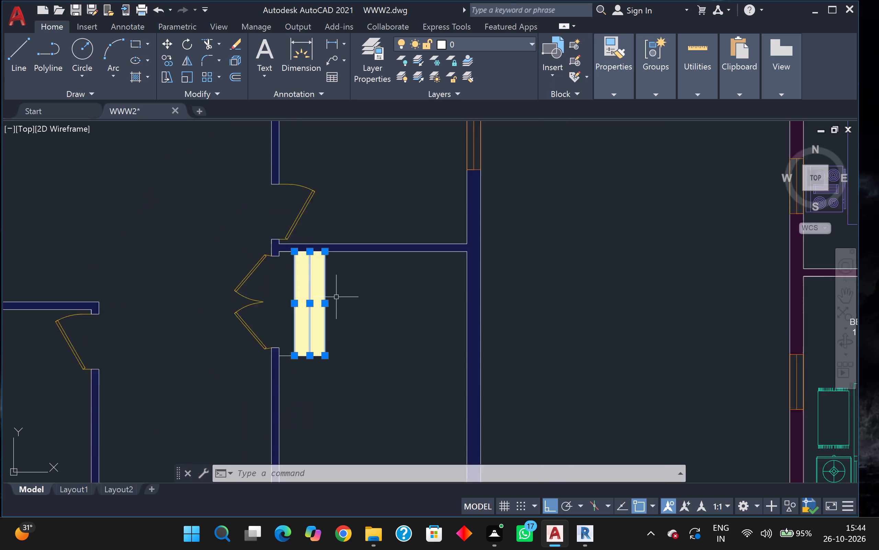
middle_drag(344, 288, 338, 279)
scroll(345, 288, up, 1)
scroll(298, 378, up, 4)
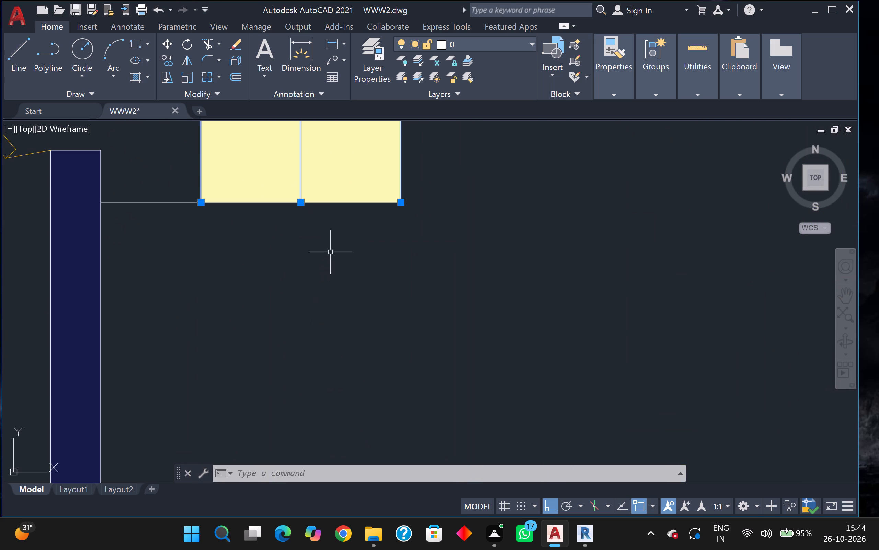
click(345, 203)
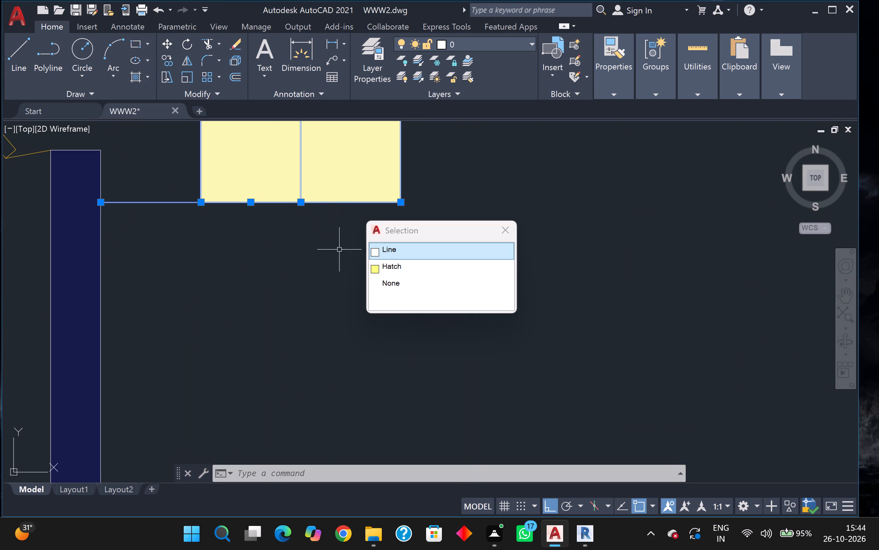
click(376, 254)
click(375, 254)
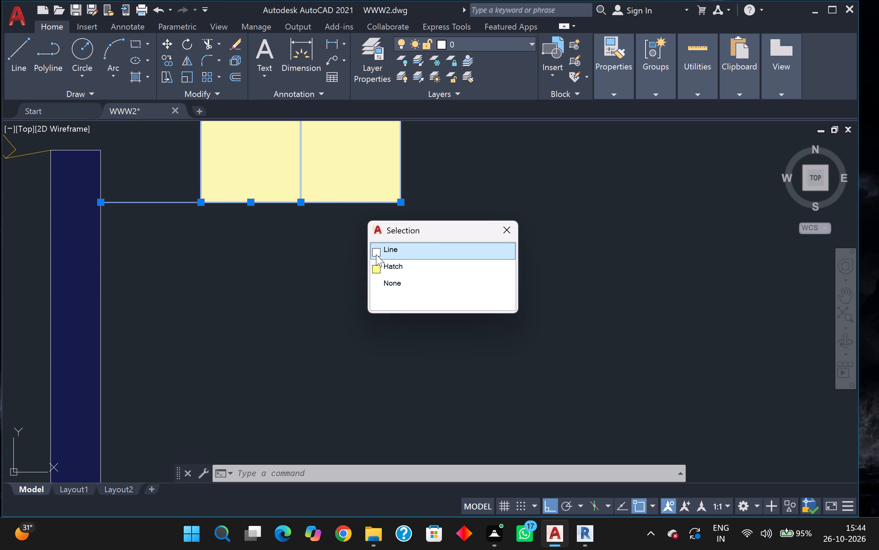
scroll(339, 255, down, 2)
scroll(363, 229, down, 1)
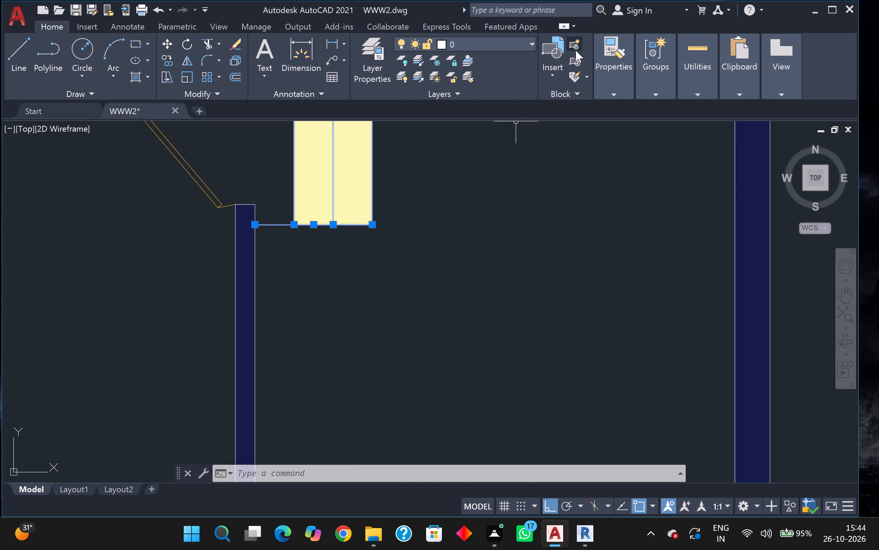
click(608, 91)
click(662, 108)
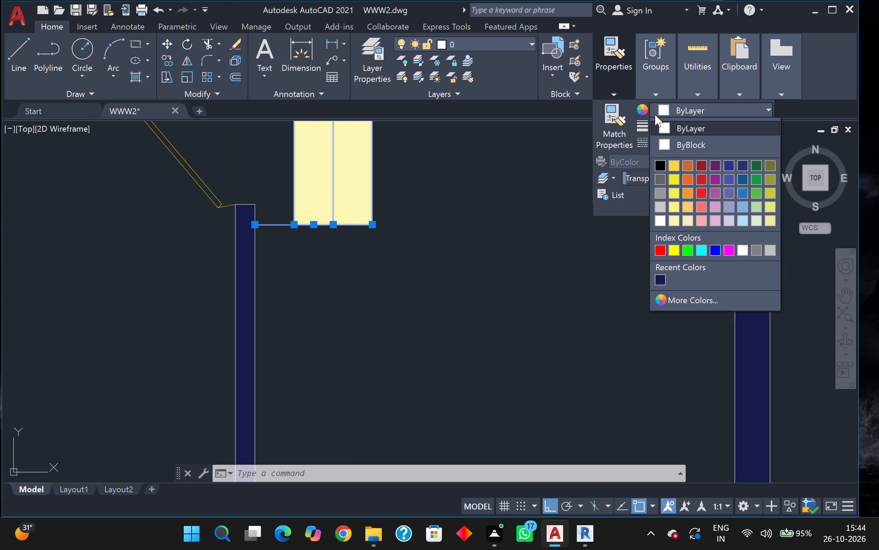
click(657, 164)
key(Escape)
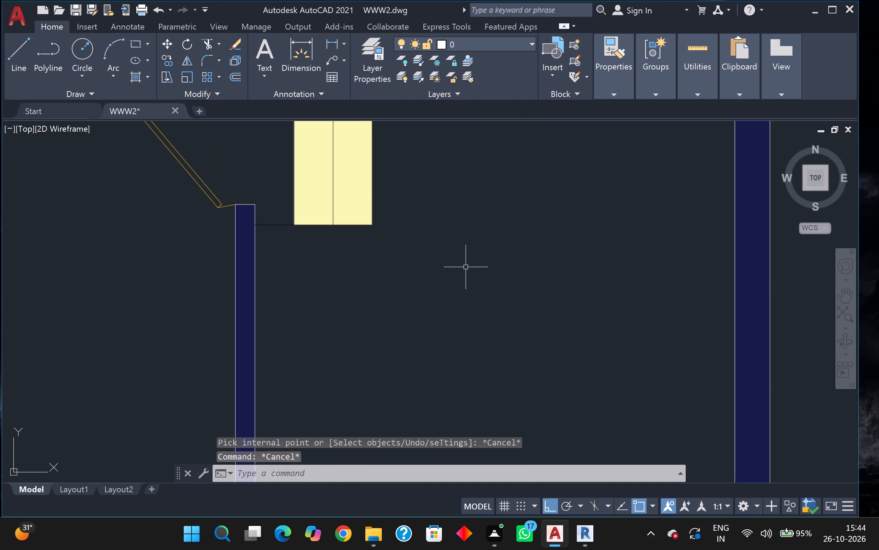
Copy the bed set from the magenta-walled plan's top-left bedroom into the blue-walled plan's top-left room, with ortho off.
scroll(468, 267, down, 3)
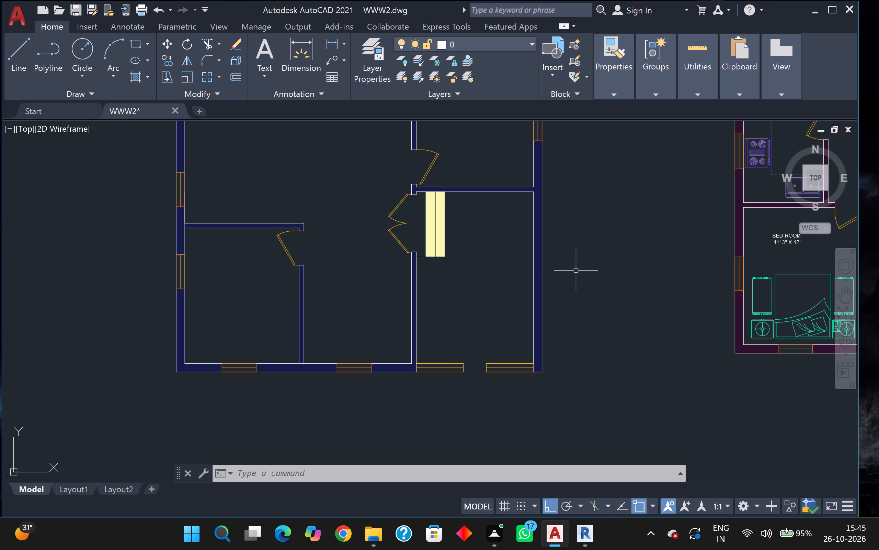
scroll(535, 280, down, 2)
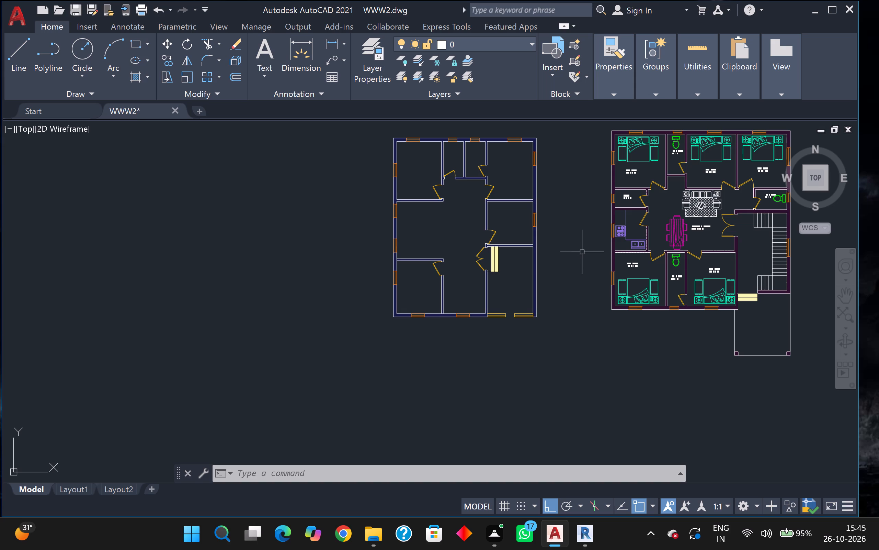
middle_drag(582, 252, 454, 324)
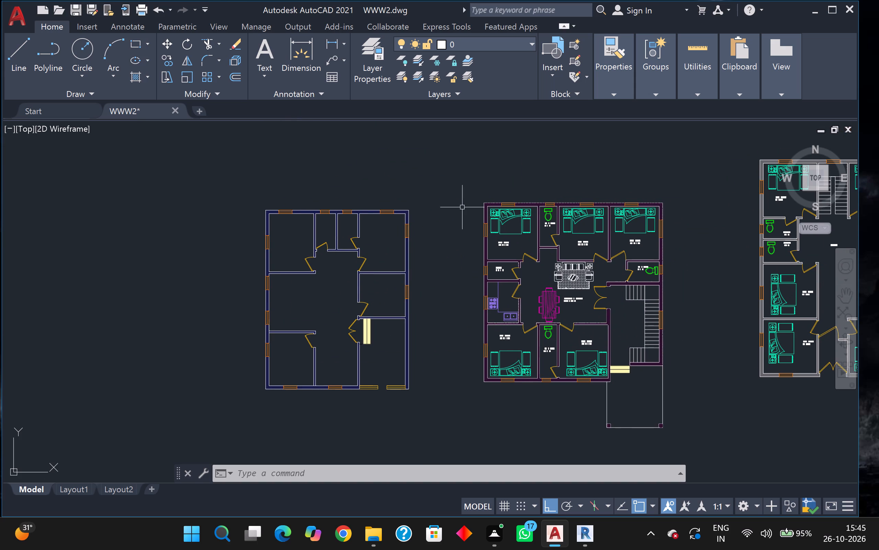
middle_drag(461, 208, 351, 141)
scroll(379, 147, up, 2)
click(386, 148)
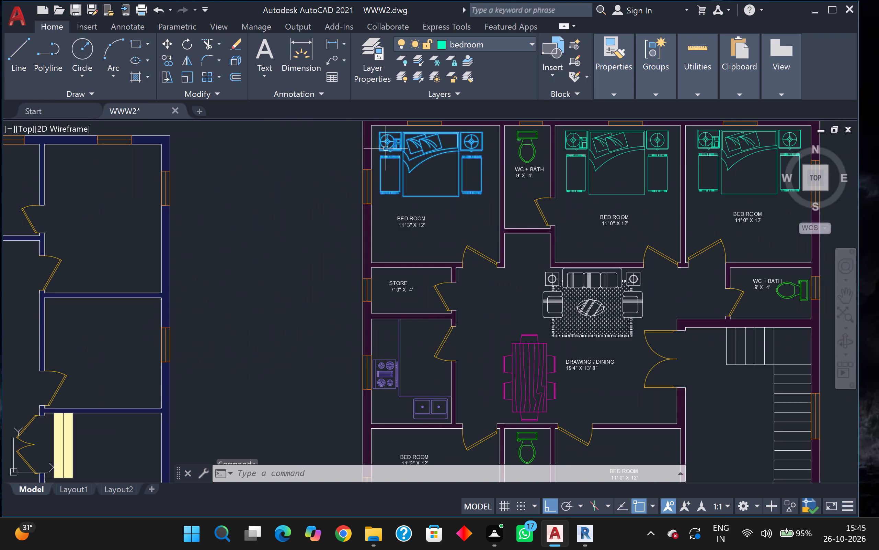
text(co)
key(Return)
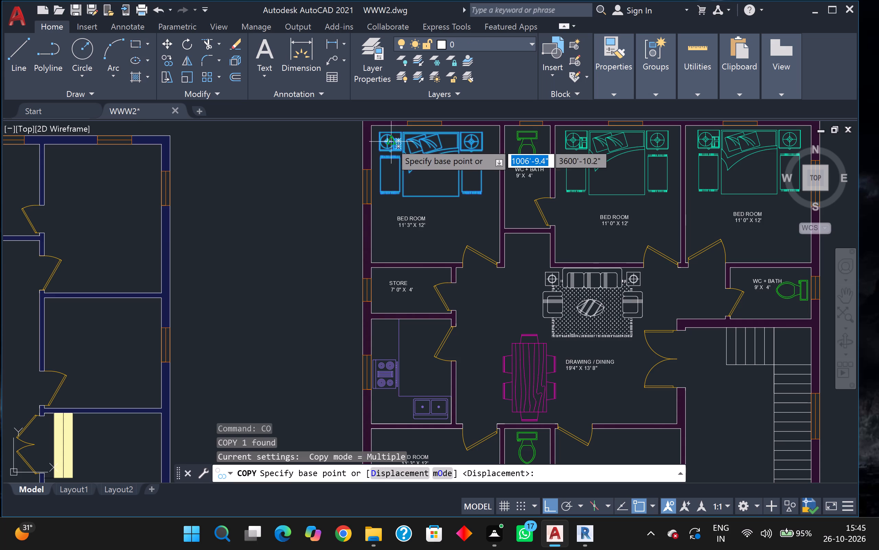
click(390, 154)
scroll(103, 186, down, 2)
middle_drag(103, 186, 220, 255)
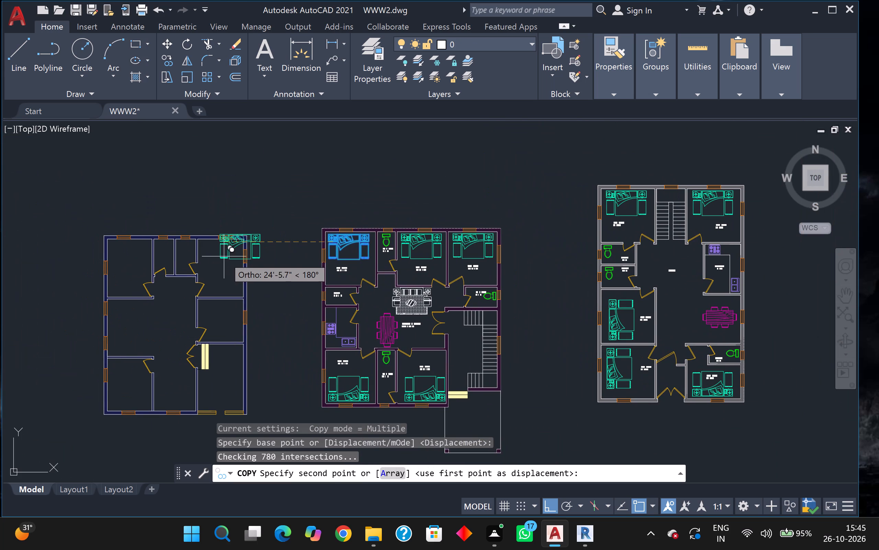
key(F8)
scroll(203, 258, up, 1)
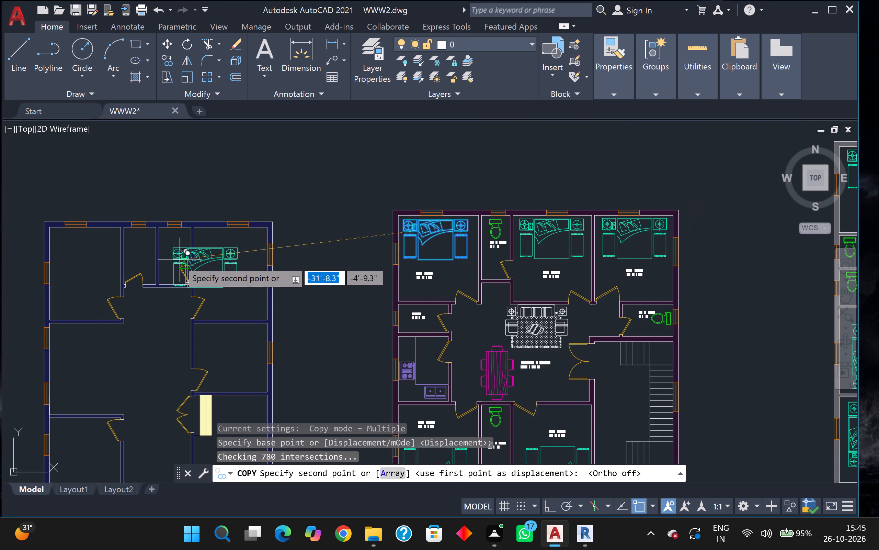
scroll(112, 252, up, 2)
middle_drag(64, 240, 271, 286)
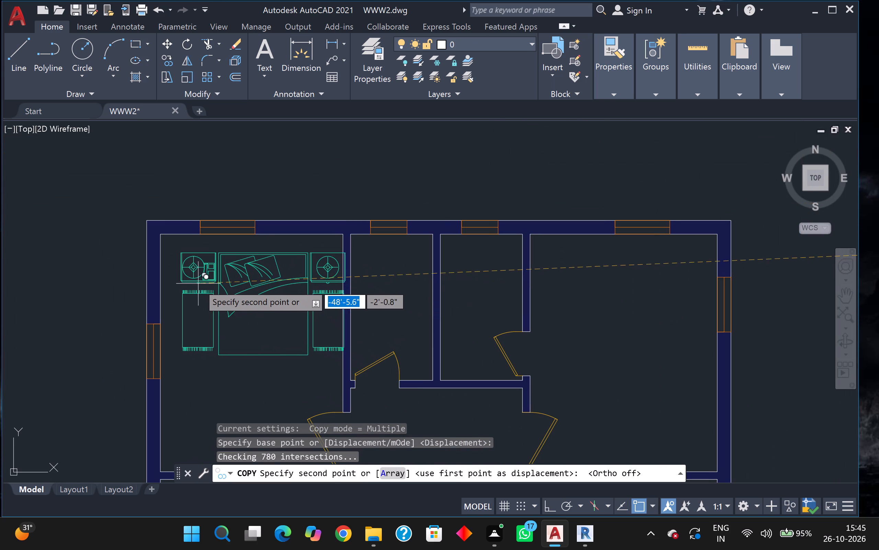
scroll(188, 273, up, 1)
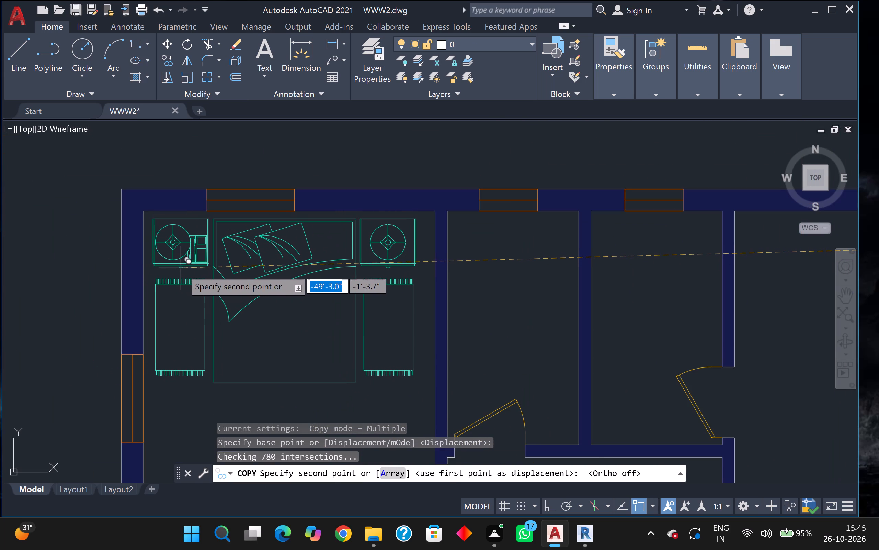
click(181, 268)
Place a second copy of the bed set against the top wall of the blue-walled plan's top-right room and finish copying.
middle_drag(190, 272, 0, 206)
scroll(164, 213, down, 2)
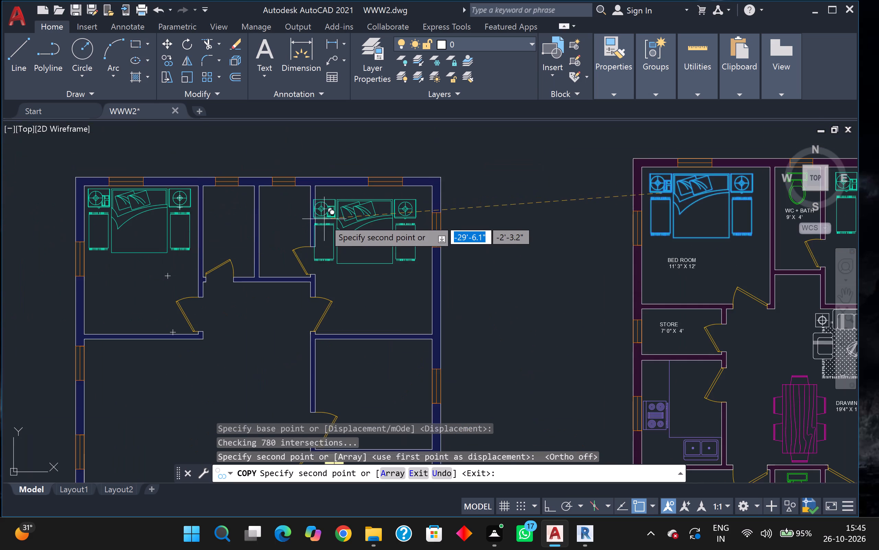
scroll(324, 219, up, 1)
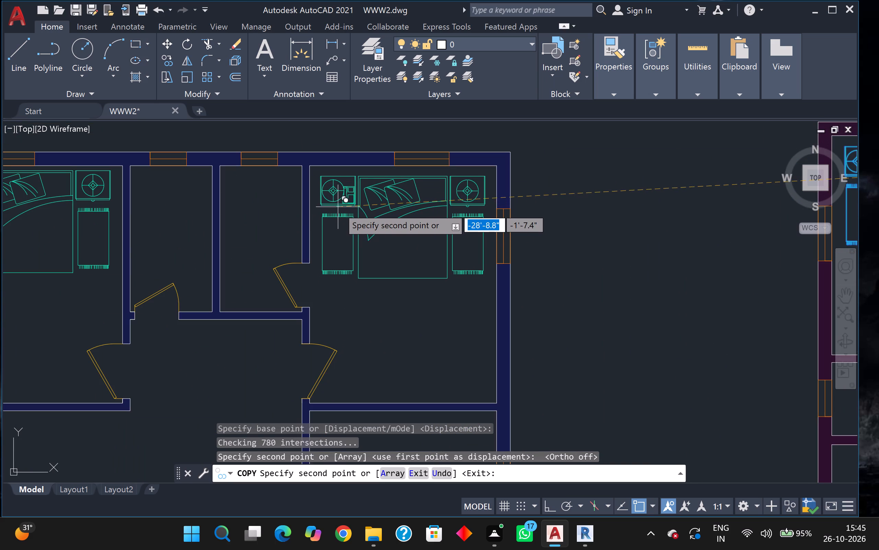
click(341, 204)
scroll(336, 207, down, 2)
middle_drag(346, 258, 365, 190)
scroll(371, 219, down, 1)
scroll(277, 307, up, 3)
scroll(259, 315, down, 1)
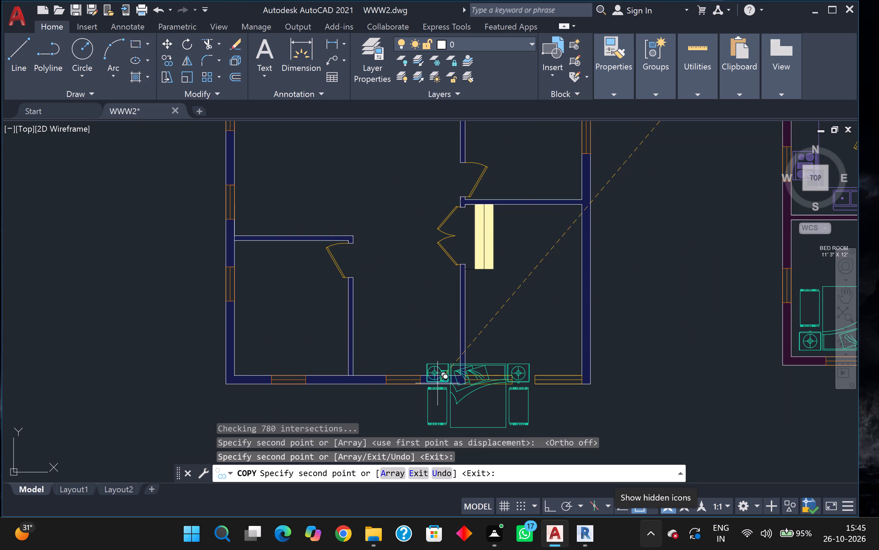
scroll(163, 520, down, 2)
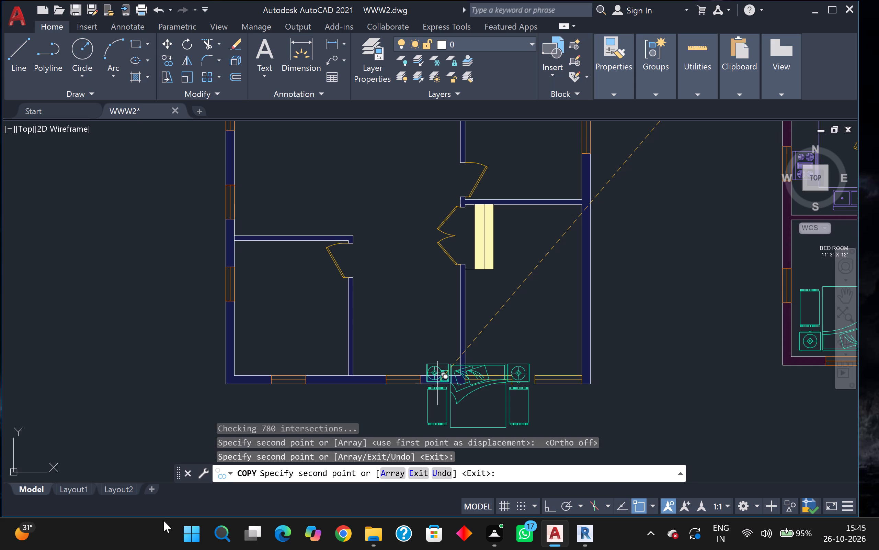
key(Escape)
Copy the bed set from the magenta-walled plan's bottom-left bedroom into the blue-walled plan's bottom-left room, headboard towards the bottom wall.
scroll(271, 437, down, 1)
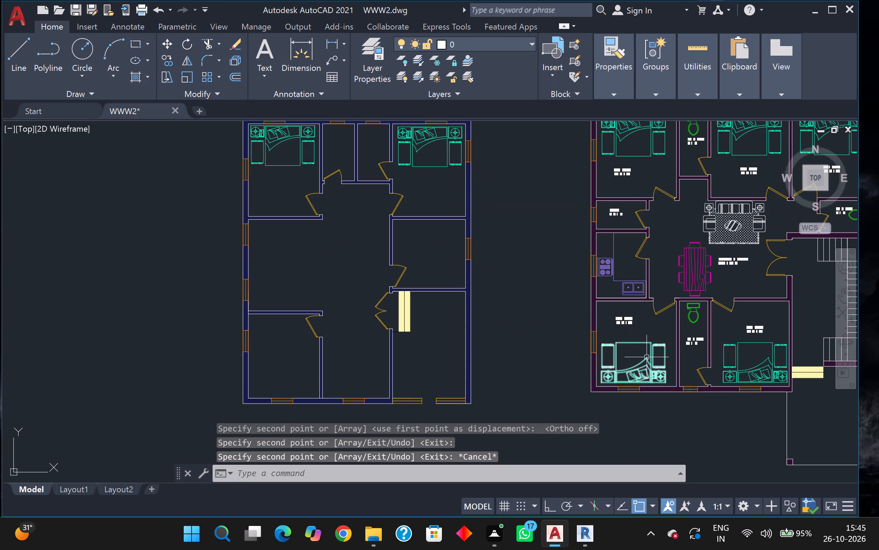
click(648, 359)
key(c)
key(o)
key(Return)
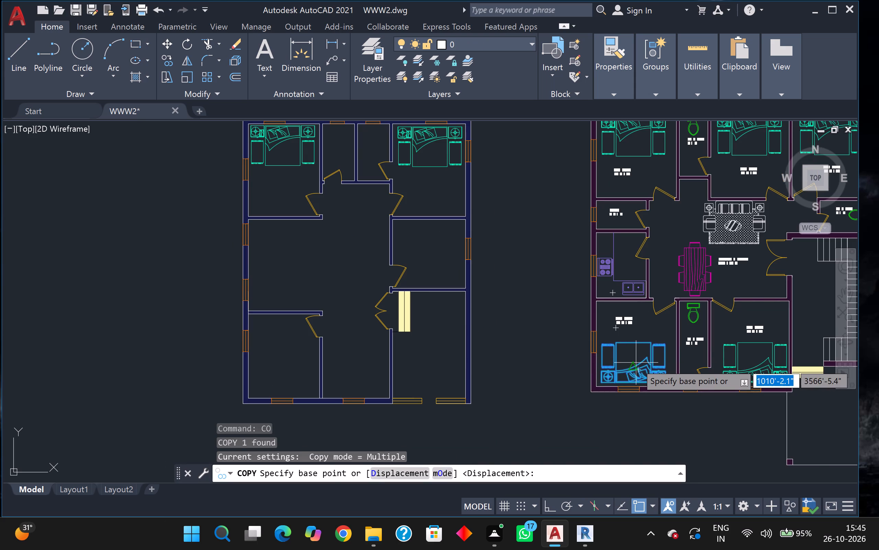
click(636, 363)
scroll(367, 388, up, 1)
scroll(256, 362, up, 1)
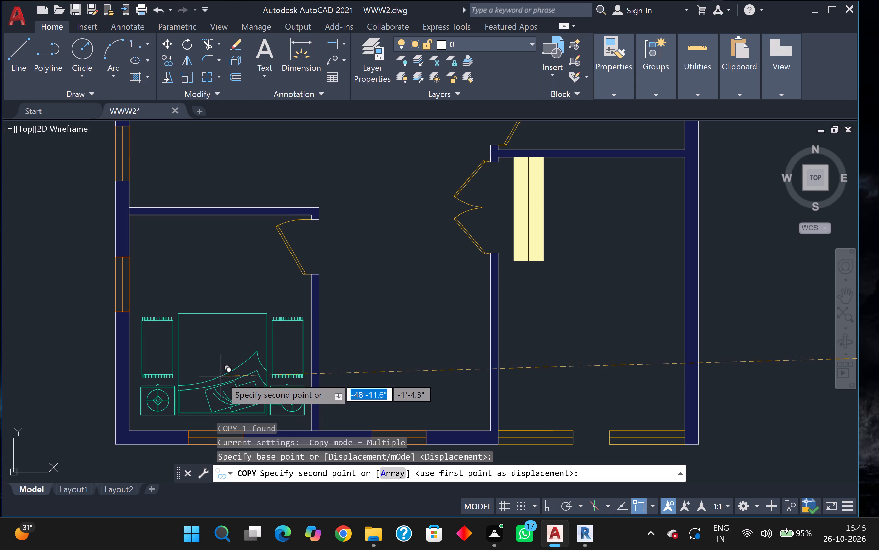
click(216, 383)
key(Escape)
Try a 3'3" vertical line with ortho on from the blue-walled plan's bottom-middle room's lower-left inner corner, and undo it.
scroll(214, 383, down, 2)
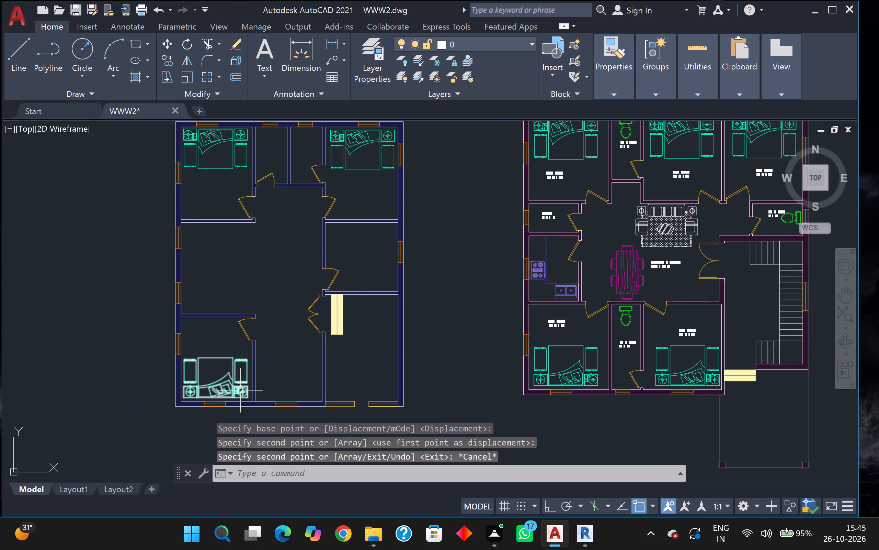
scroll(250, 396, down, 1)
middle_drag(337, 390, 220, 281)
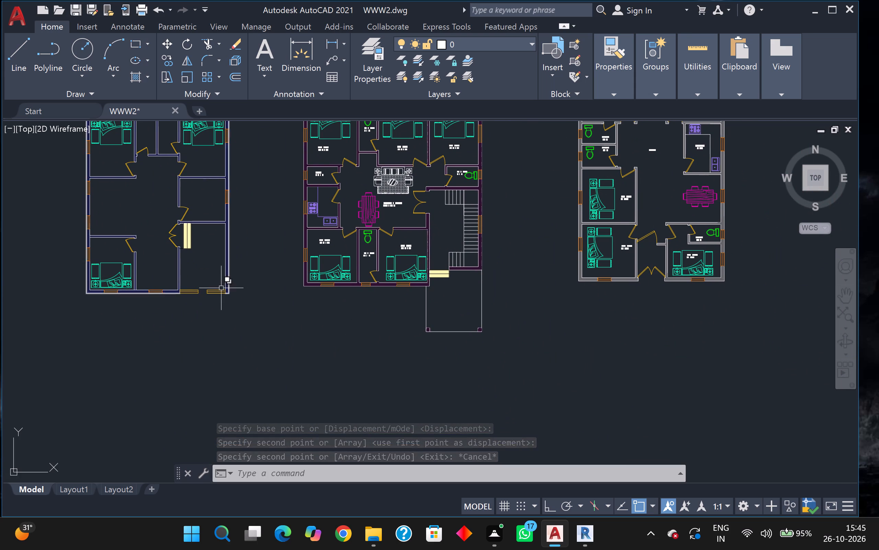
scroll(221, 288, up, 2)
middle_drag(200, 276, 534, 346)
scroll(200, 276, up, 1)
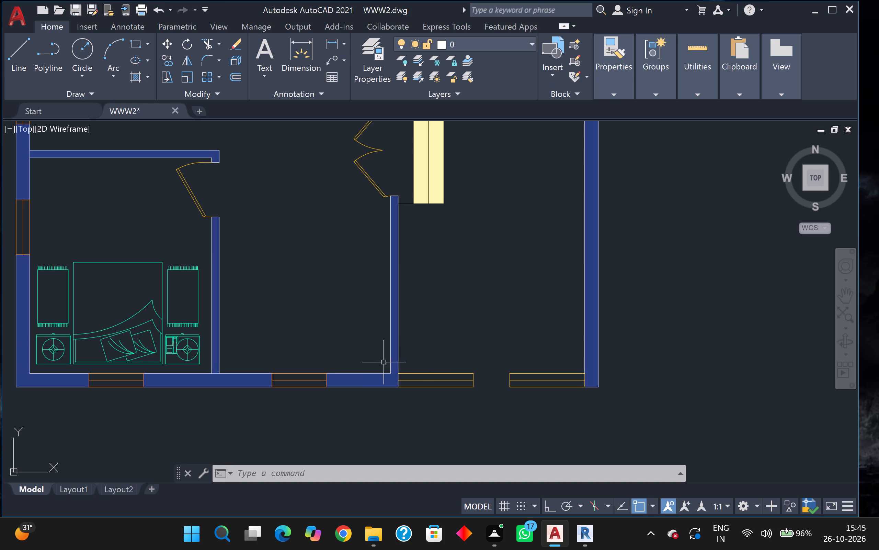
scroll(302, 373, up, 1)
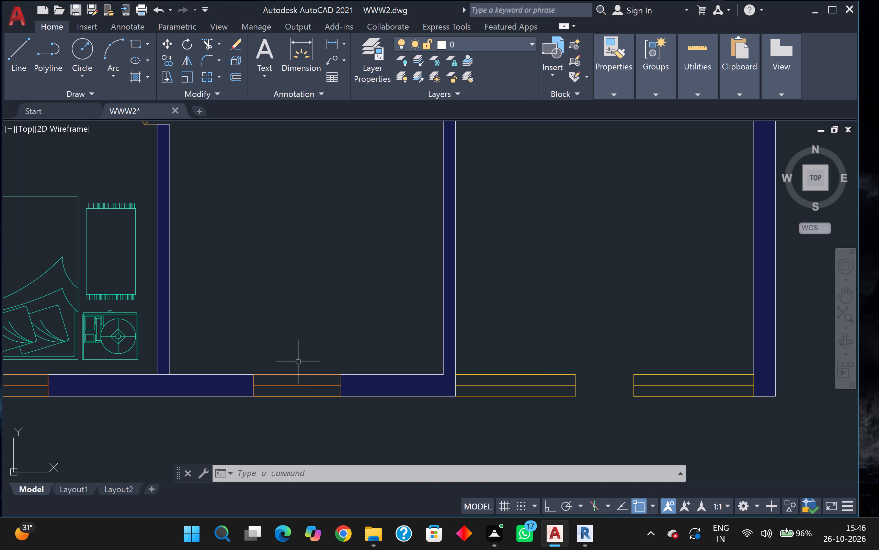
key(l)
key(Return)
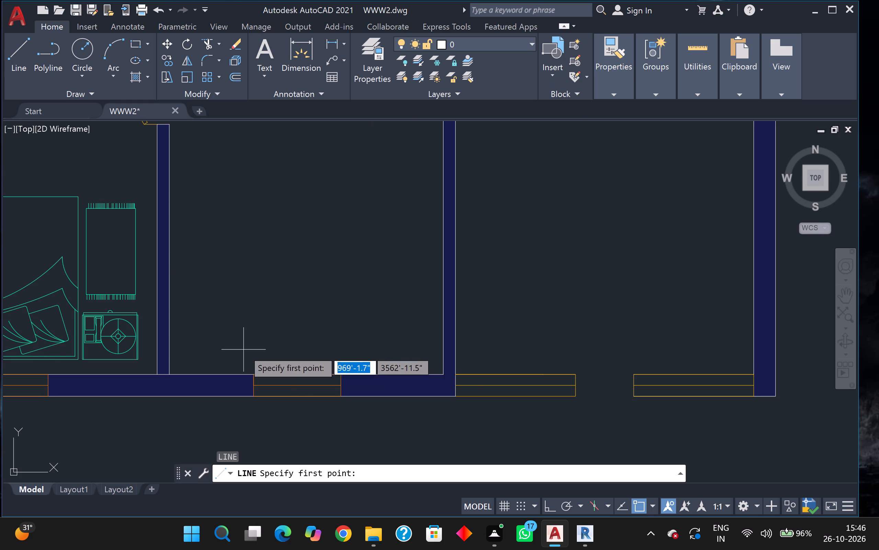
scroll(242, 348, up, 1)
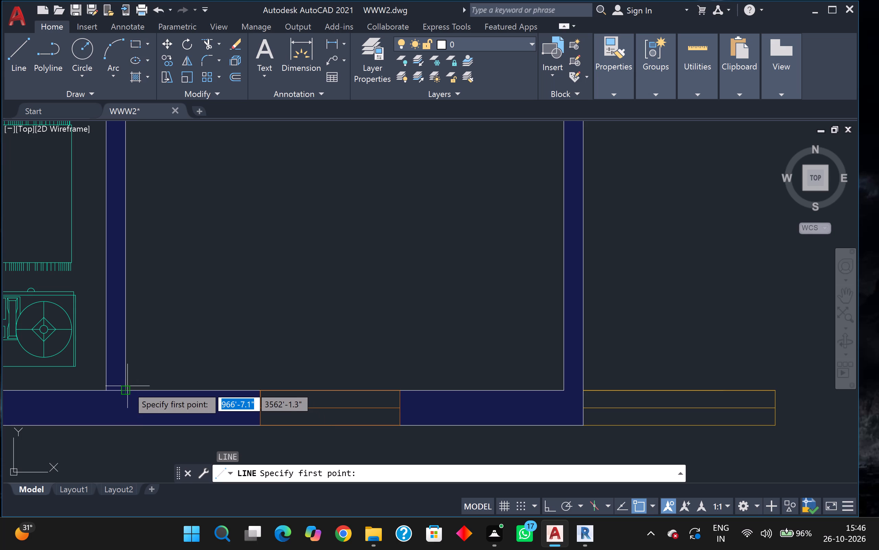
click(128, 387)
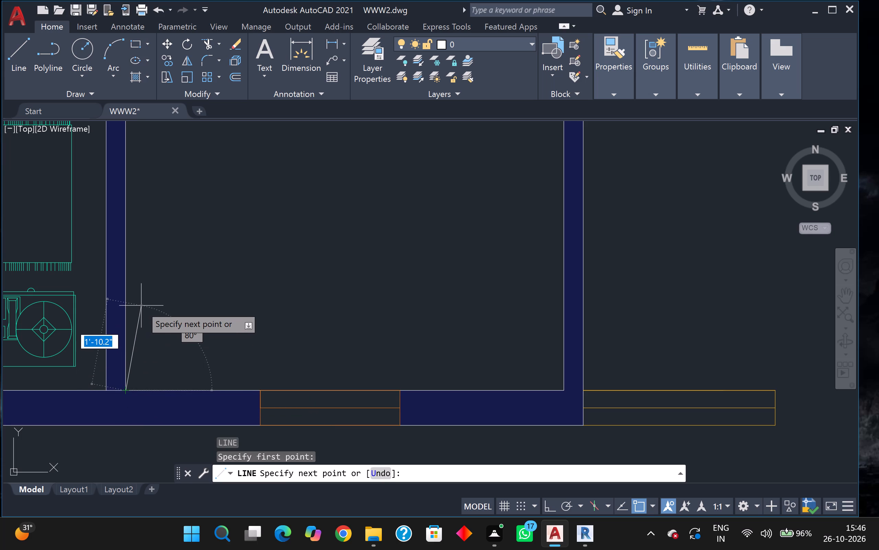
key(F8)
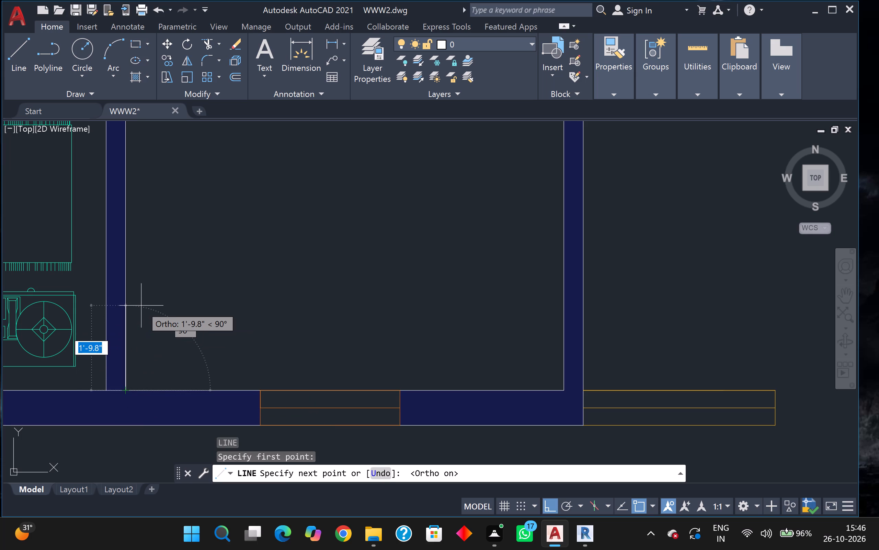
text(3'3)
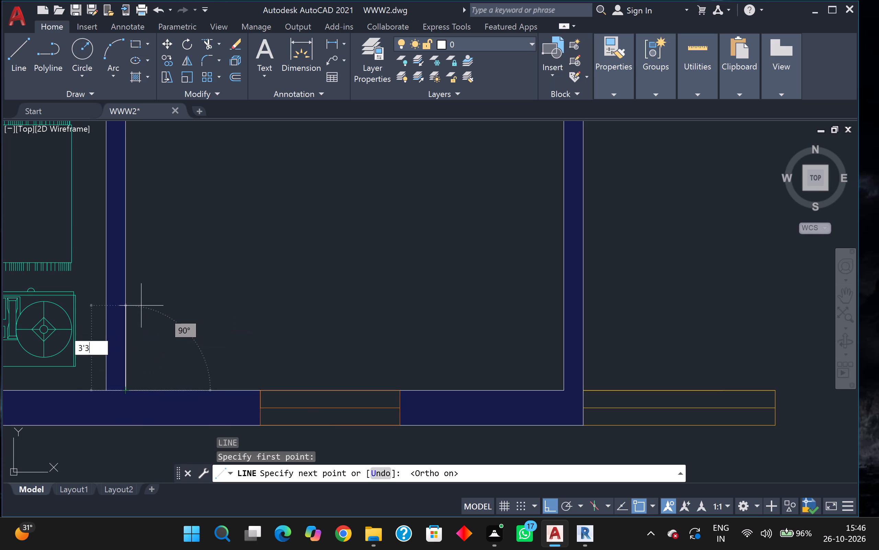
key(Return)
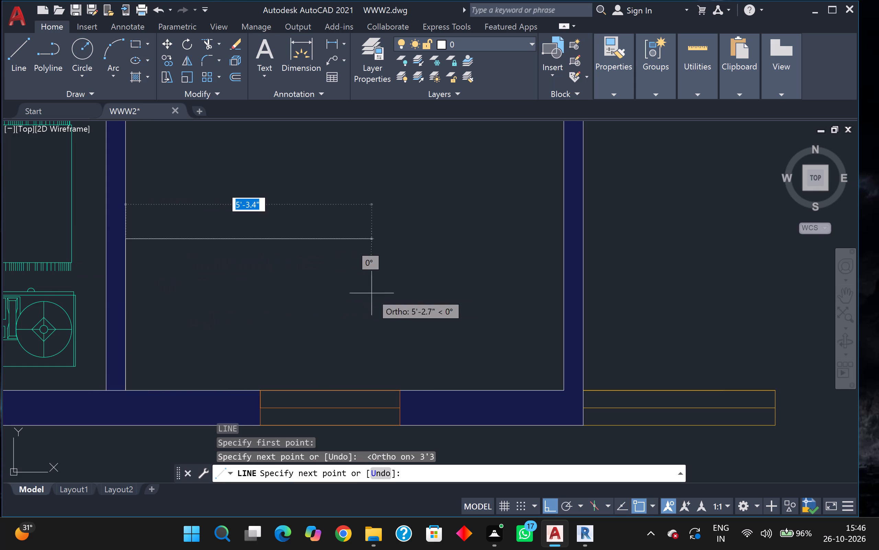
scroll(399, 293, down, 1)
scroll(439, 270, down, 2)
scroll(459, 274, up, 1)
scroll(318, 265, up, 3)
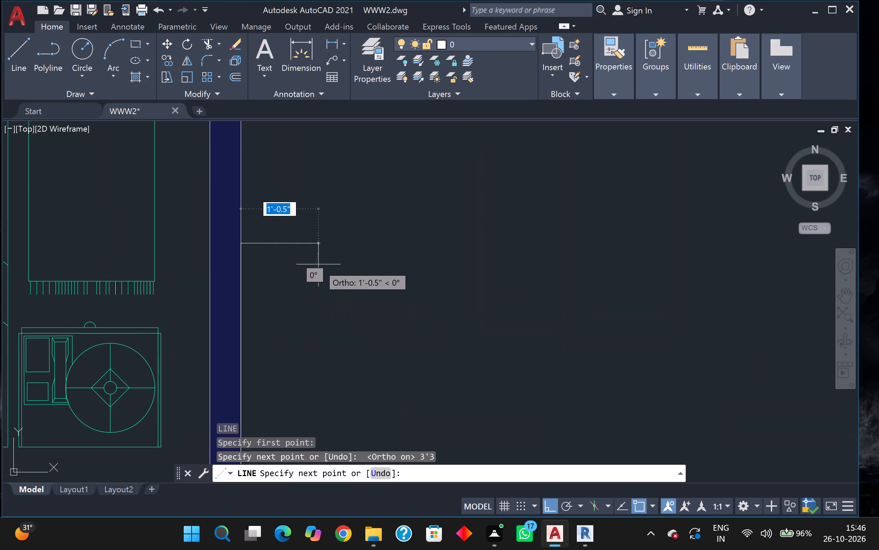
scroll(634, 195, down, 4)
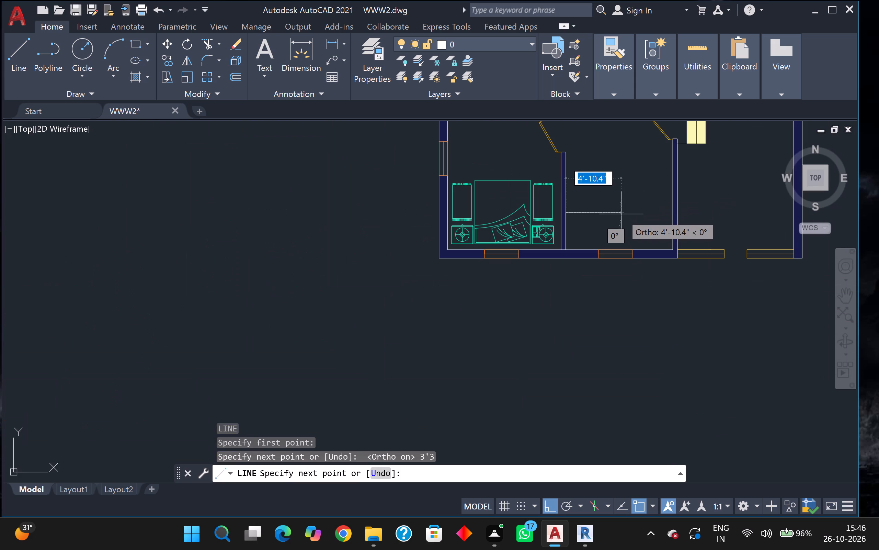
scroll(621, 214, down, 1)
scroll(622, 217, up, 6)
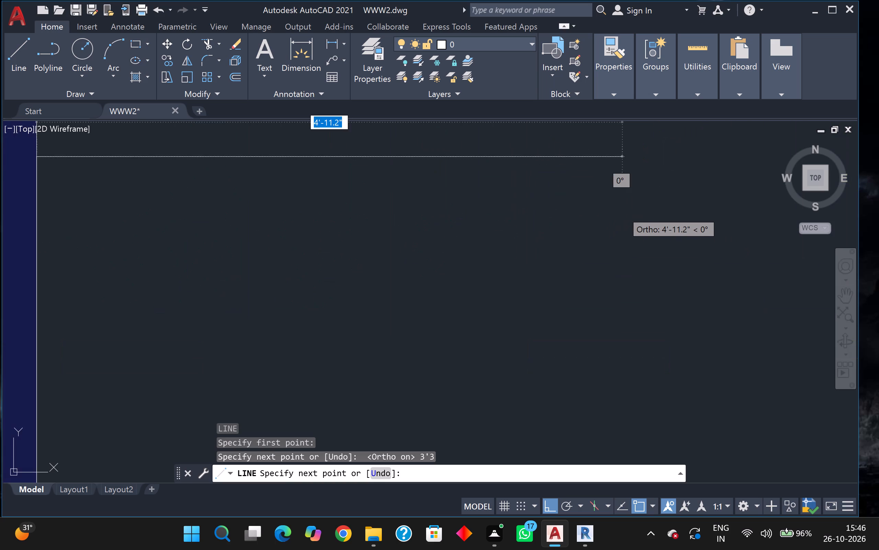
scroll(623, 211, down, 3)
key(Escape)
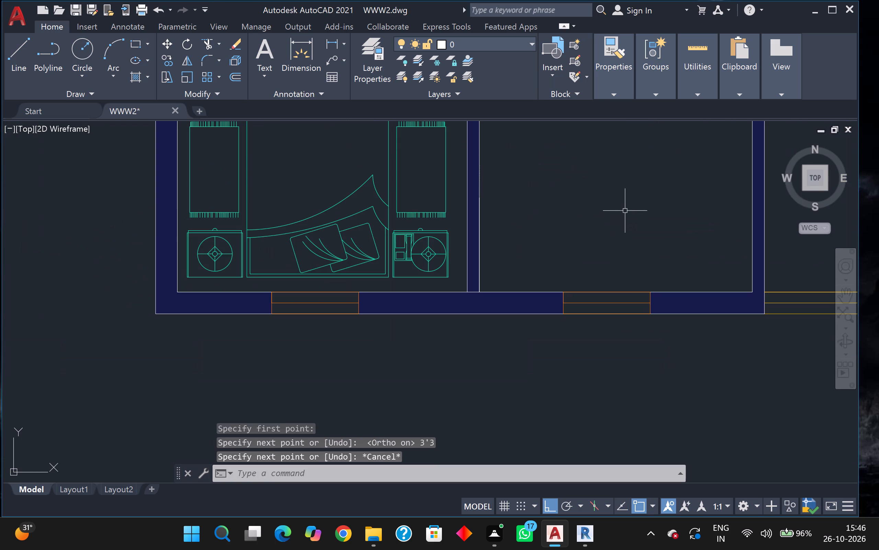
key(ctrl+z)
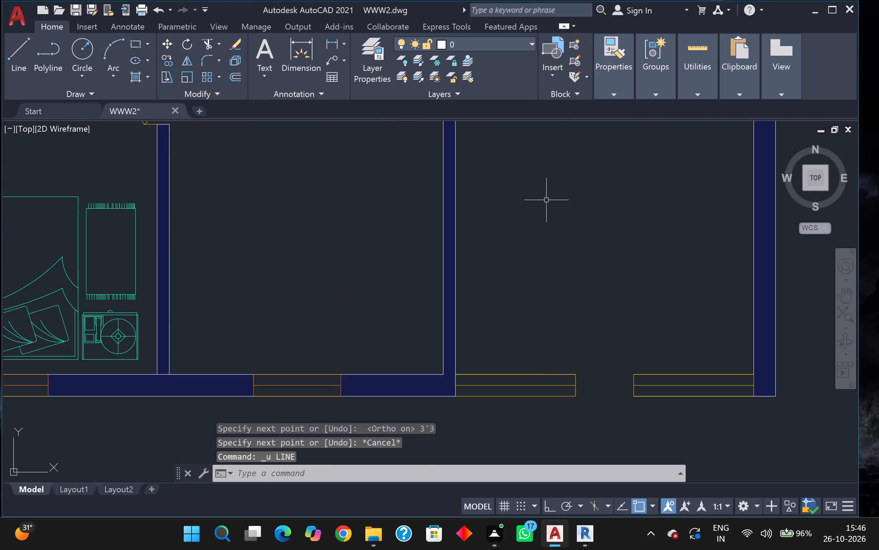
With ortho on, draw a line 3' up from the bottom-middle room's lower-left inner corner and horizontally across to the opposite wall.
key(l)
key(Return)
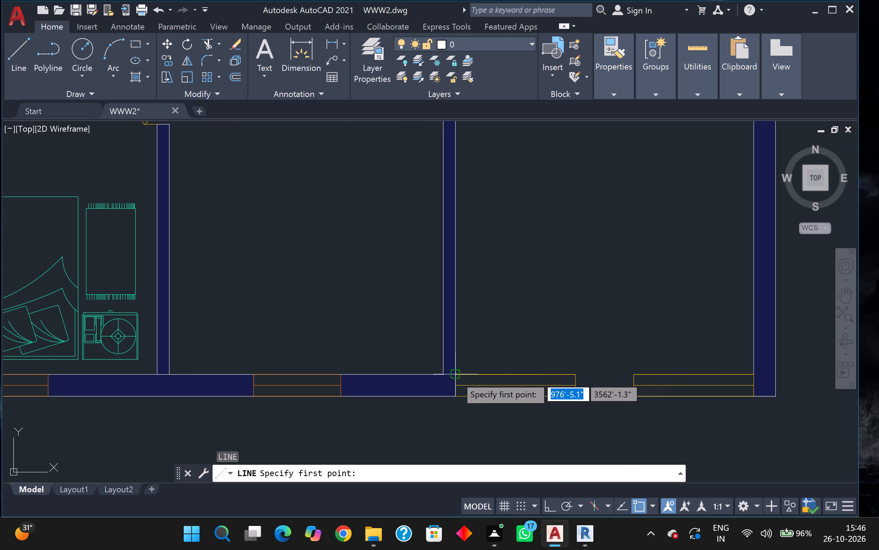
click(169, 376)
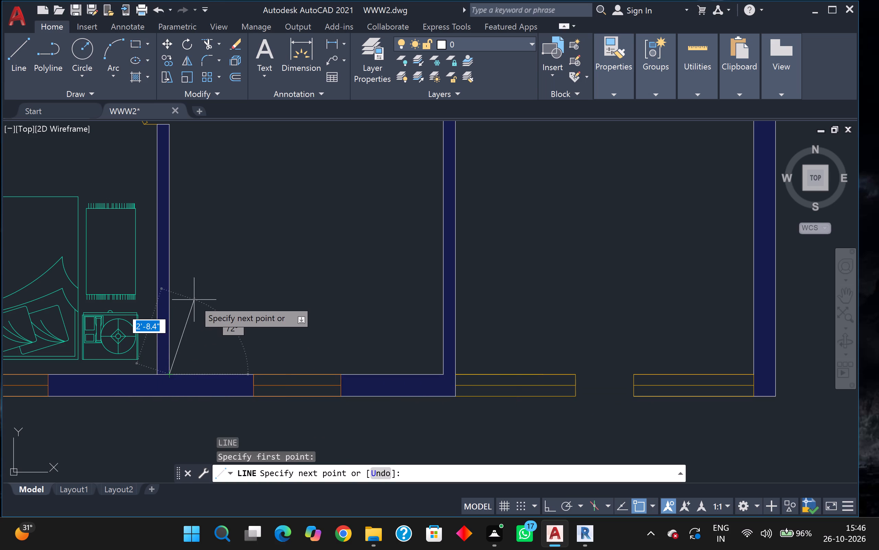
key(F8)
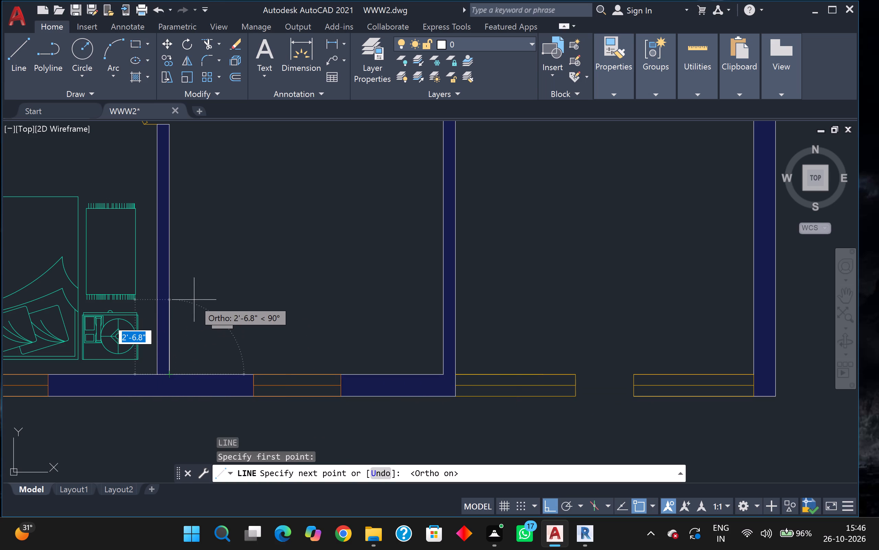
text(3')
key(Return)
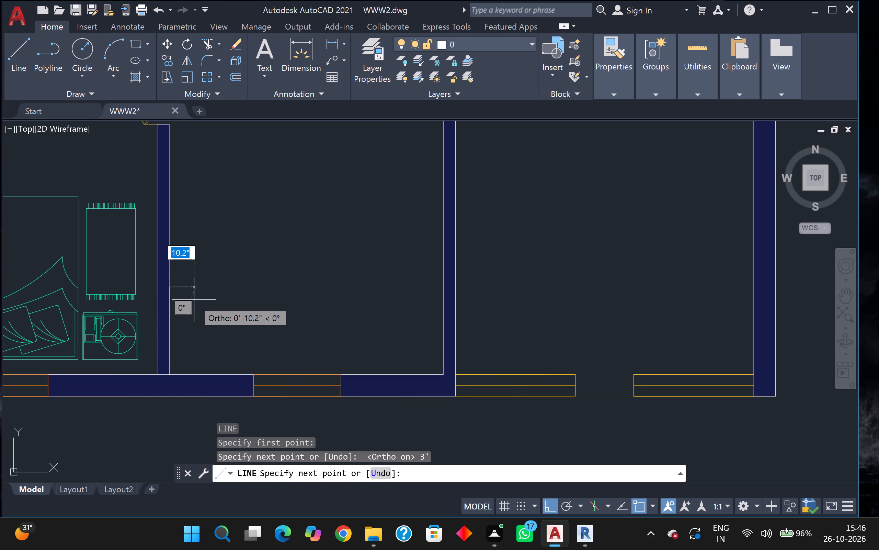
scroll(408, 308, up, 1)
scroll(408, 308, down, 3)
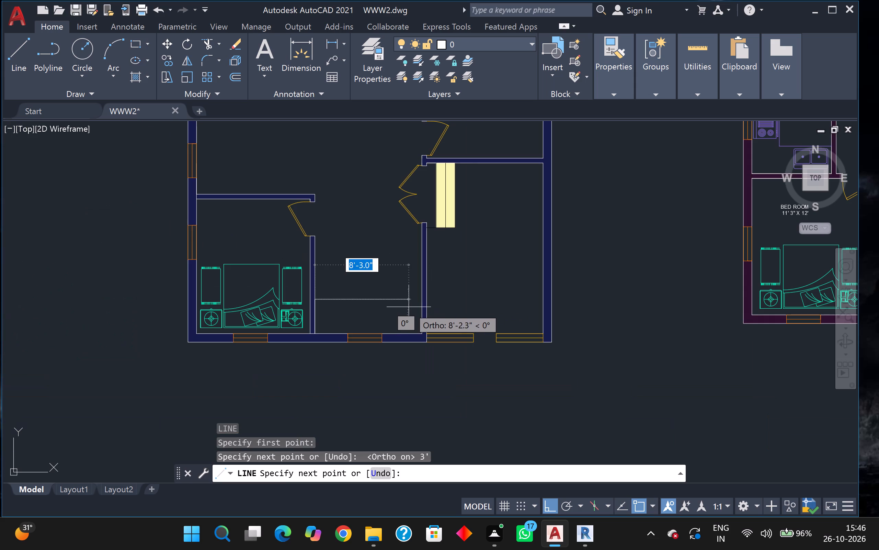
scroll(415, 306, up, 3)
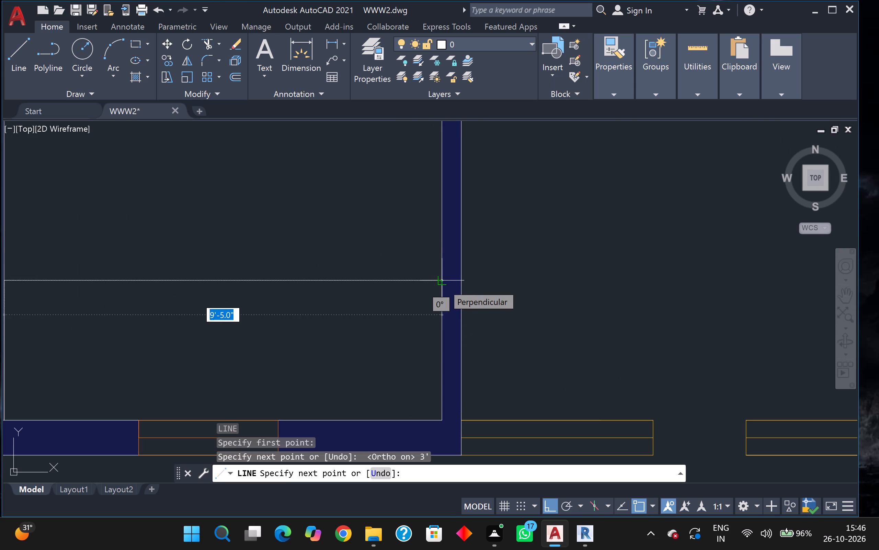
click(443, 284)
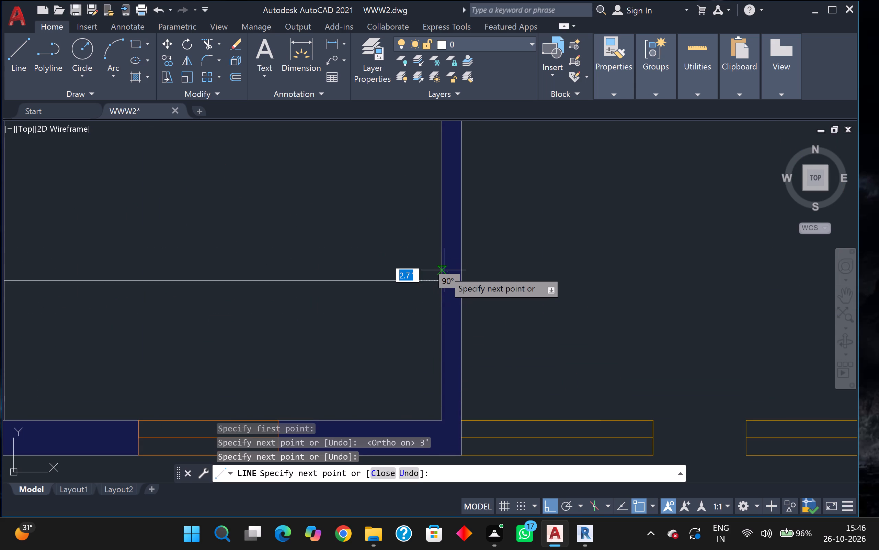
scroll(444, 270, down, 1)
scroll(436, 264, up, 2)
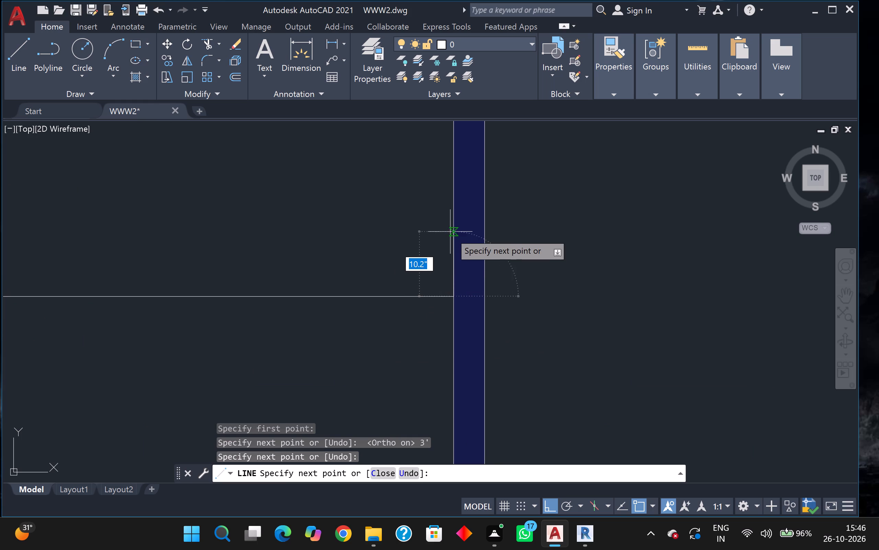
scroll(449, 230, down, 3)
middle_drag(438, 174, 431, 224)
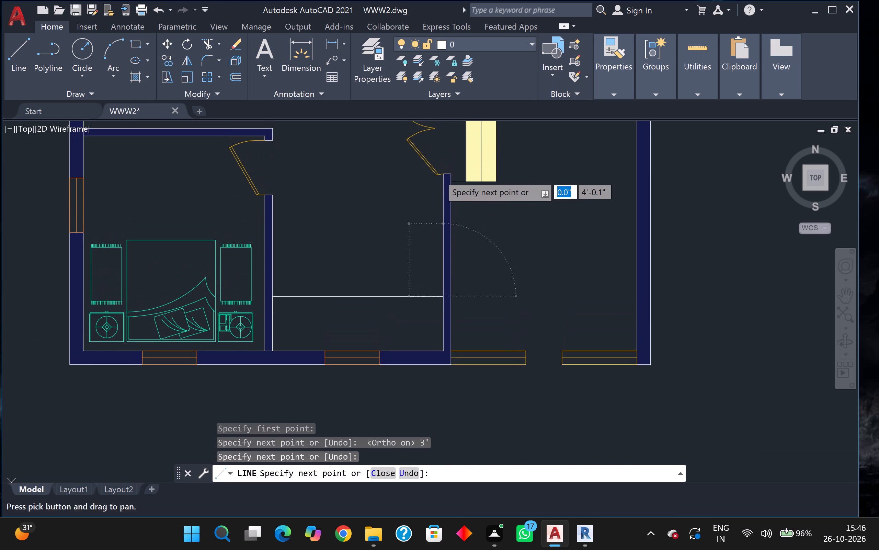
key(Escape)
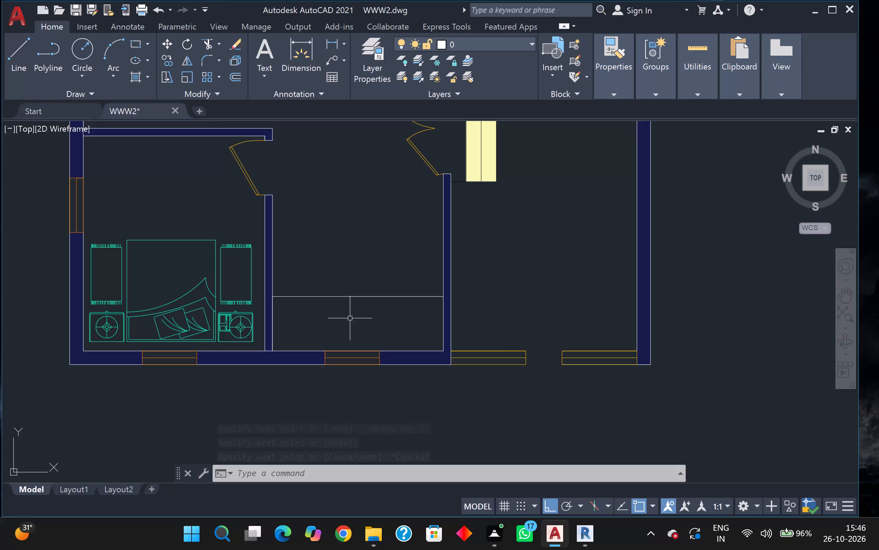
Offset the horizontal line in the bottom-middle room upward by 10", and offset the resulting line upward by another 10".
click(351, 297)
key(o)
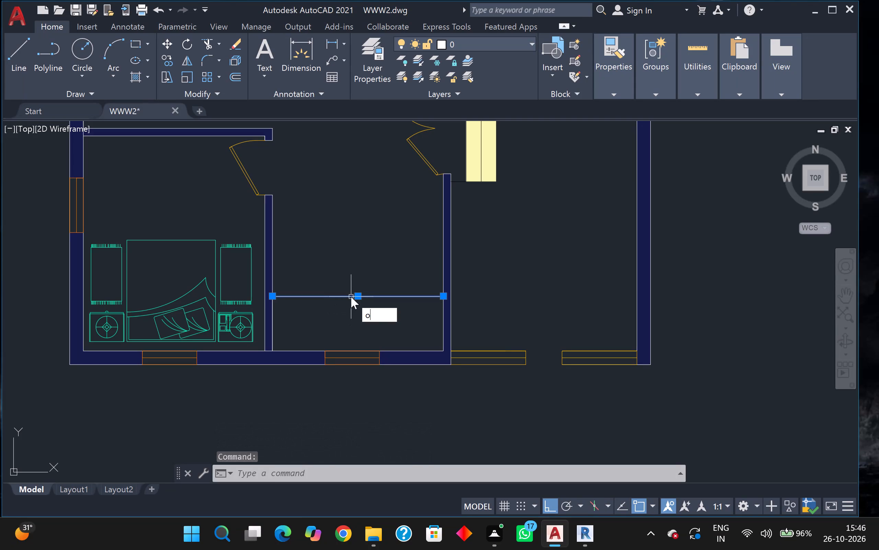
key(Return)
key(Return)
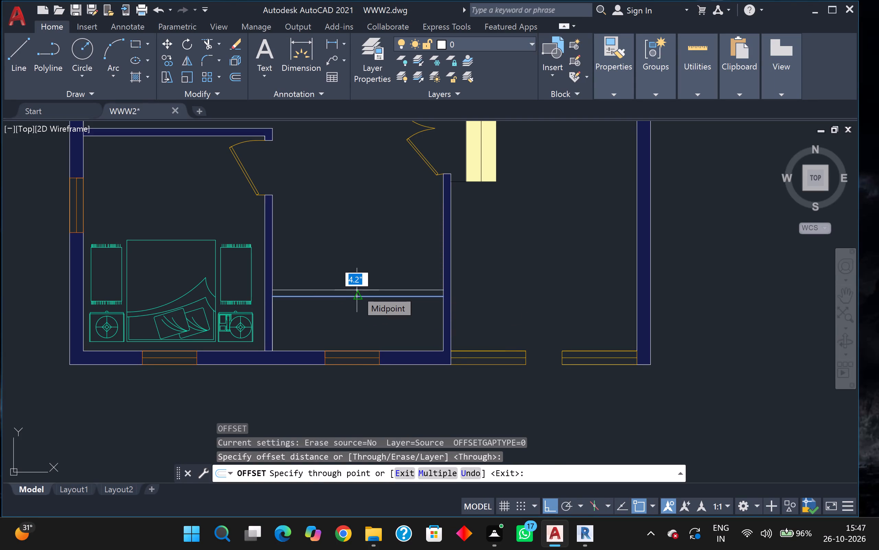
key(1)
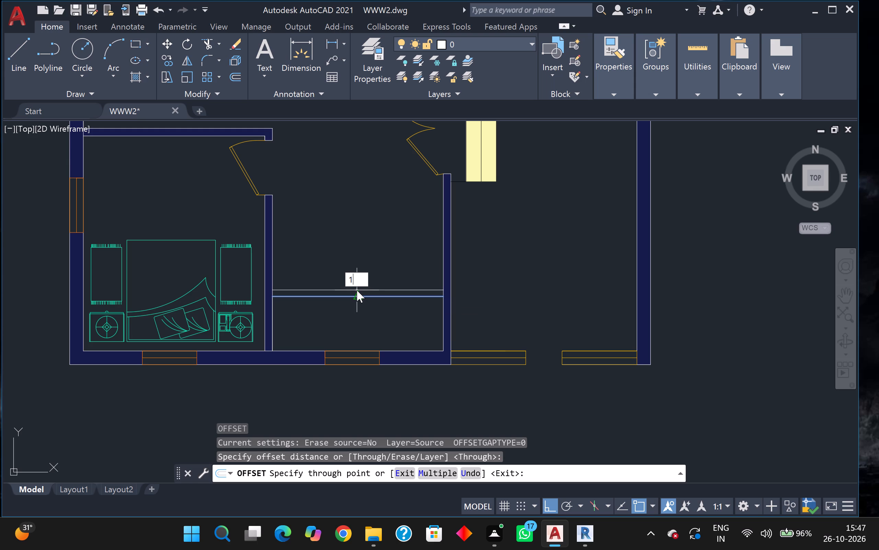
key(0)
key(Return)
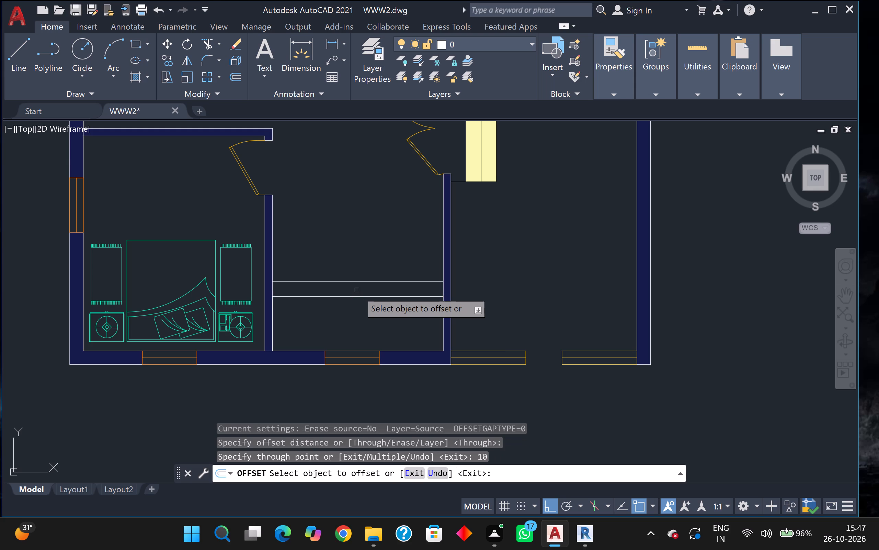
click(362, 281)
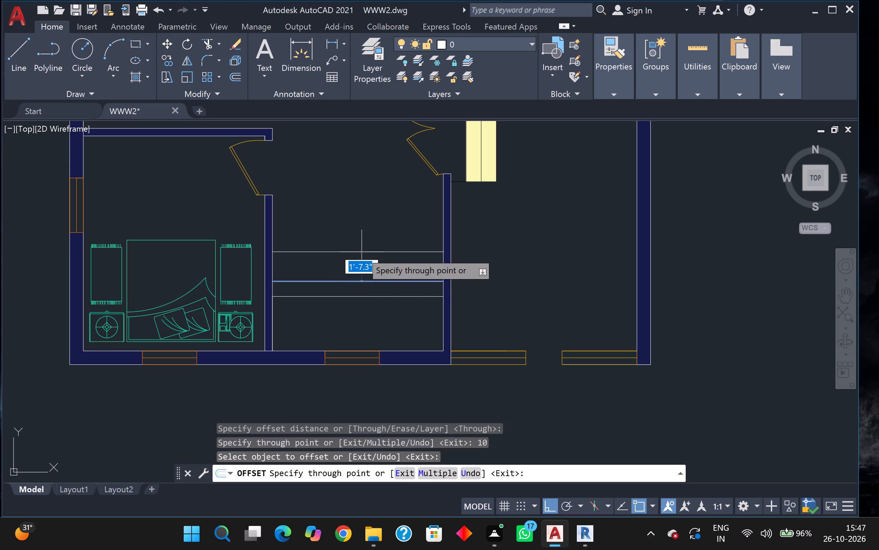
text(10)
key(Return)
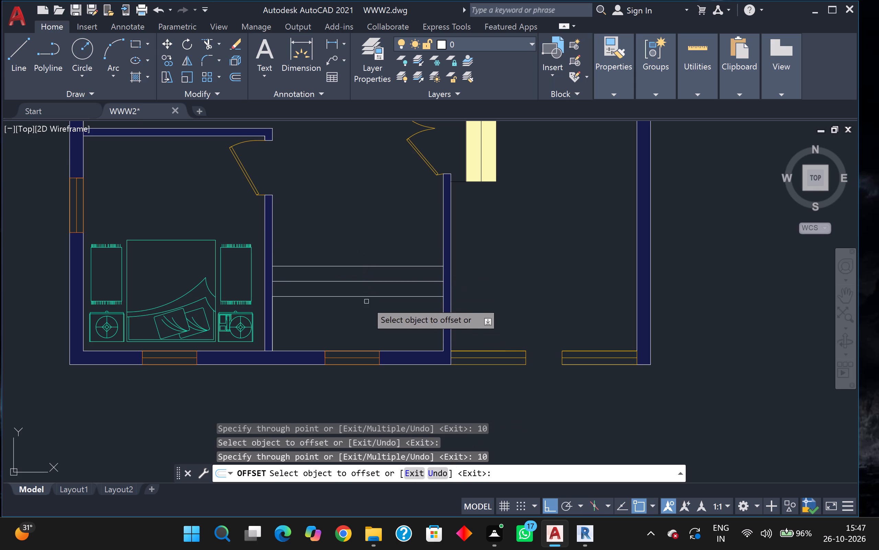
Offset the top tread line in the bottom-middle room upward by 10" twice, using Offset's Multiple option.
click(362, 266)
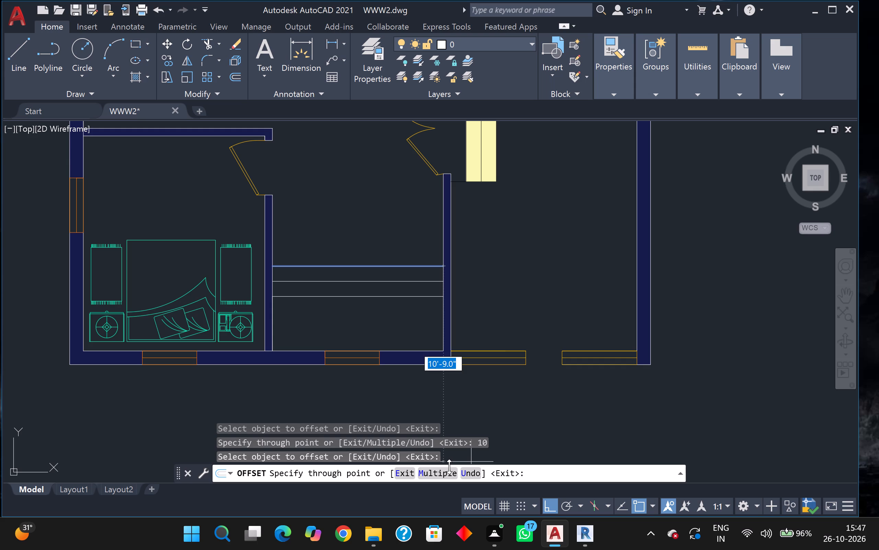
click(446, 476)
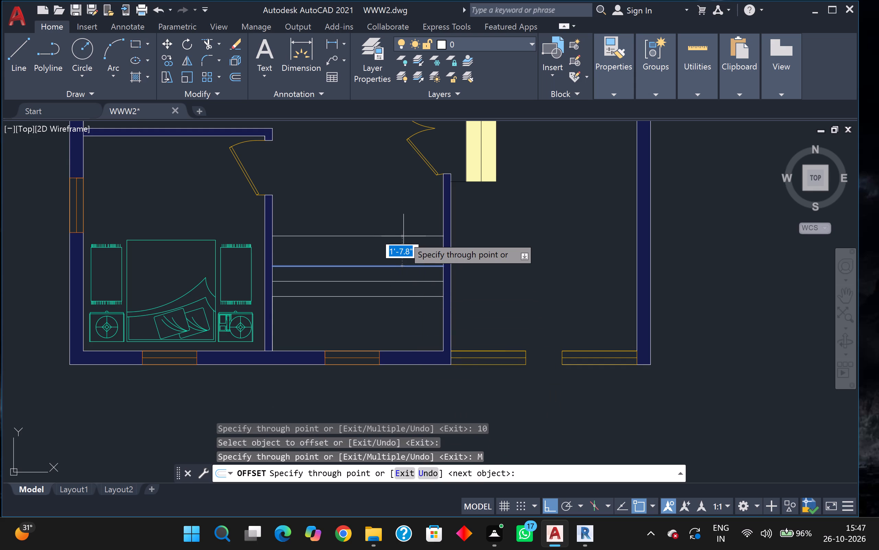
text(10)
key(Return)
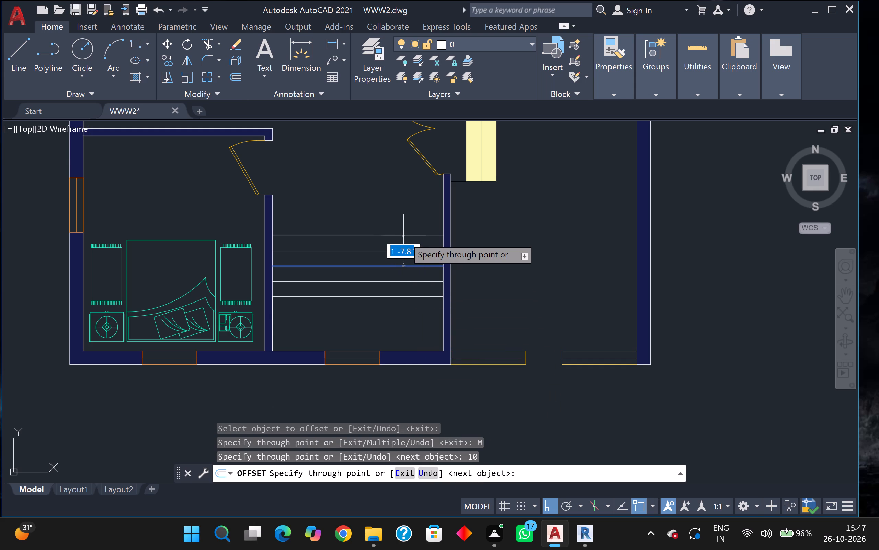
text(10)
key(Return)
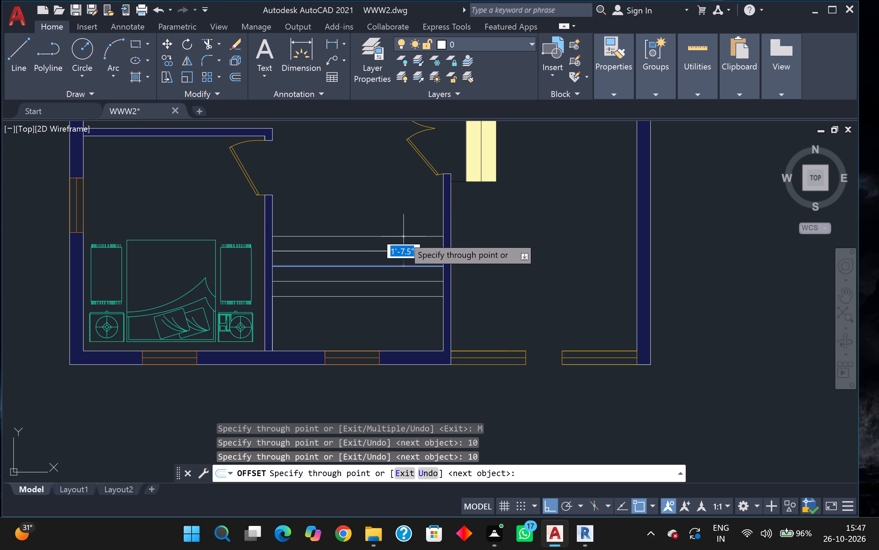
key(Escape)
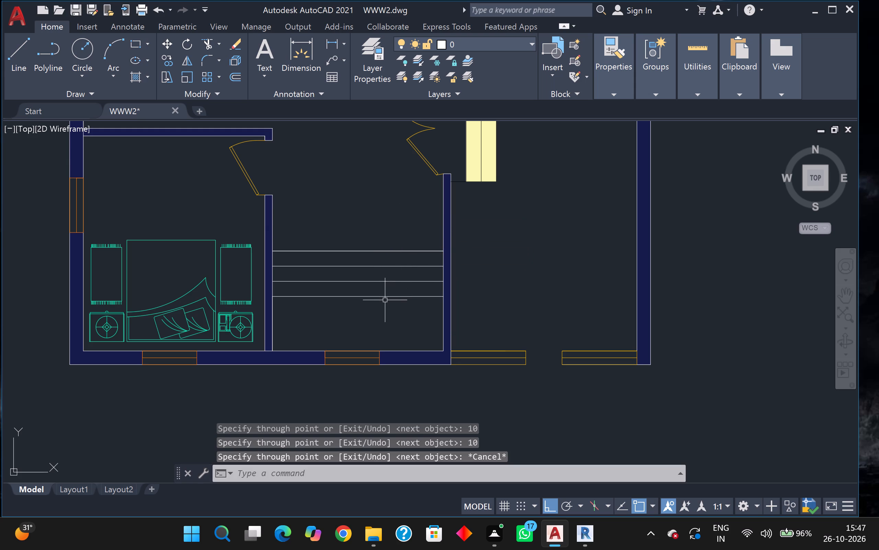
Add three more tread lines above the top one in the bottom-middle room, offsetting each upward by 10".
click(367, 297)
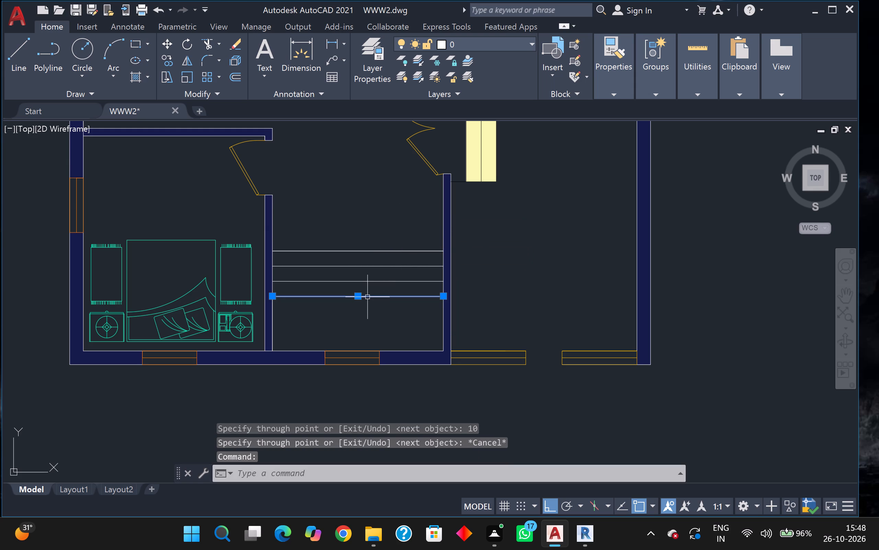
key(Escape)
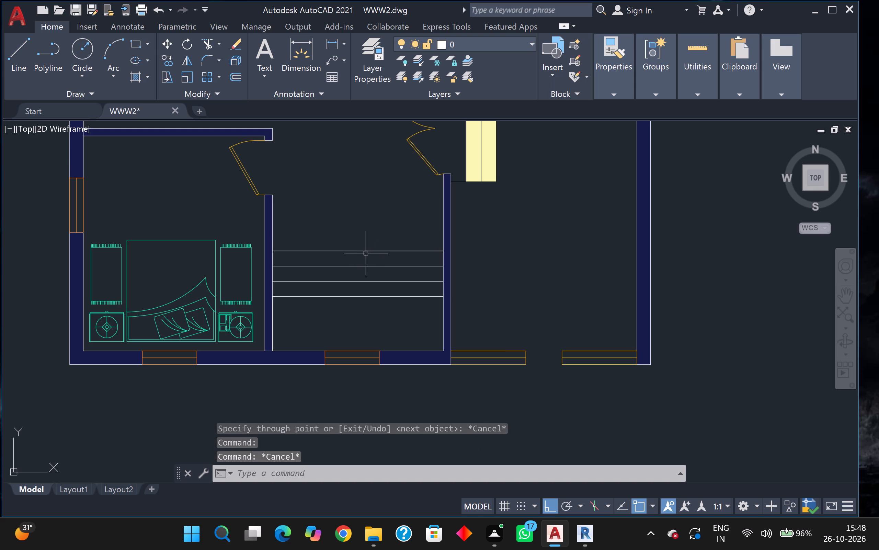
click(367, 253)
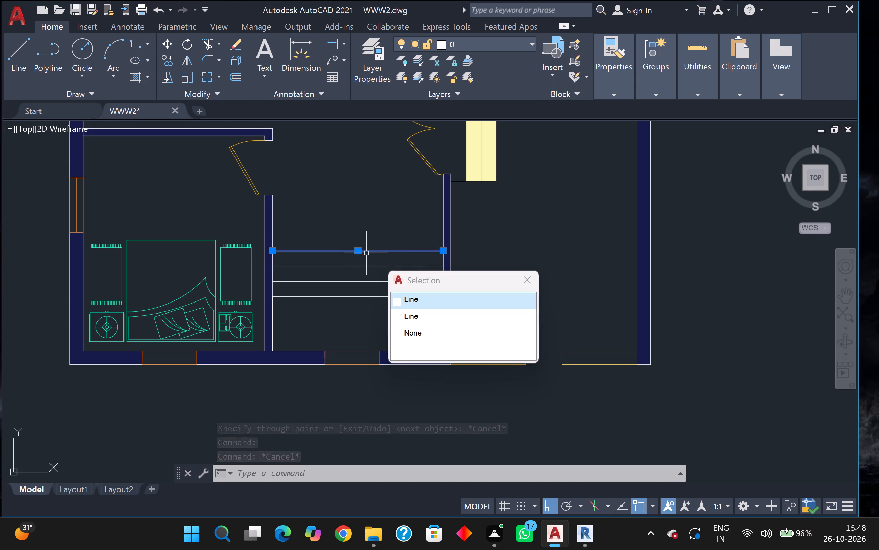
key(o)
key(Return)
click(403, 281)
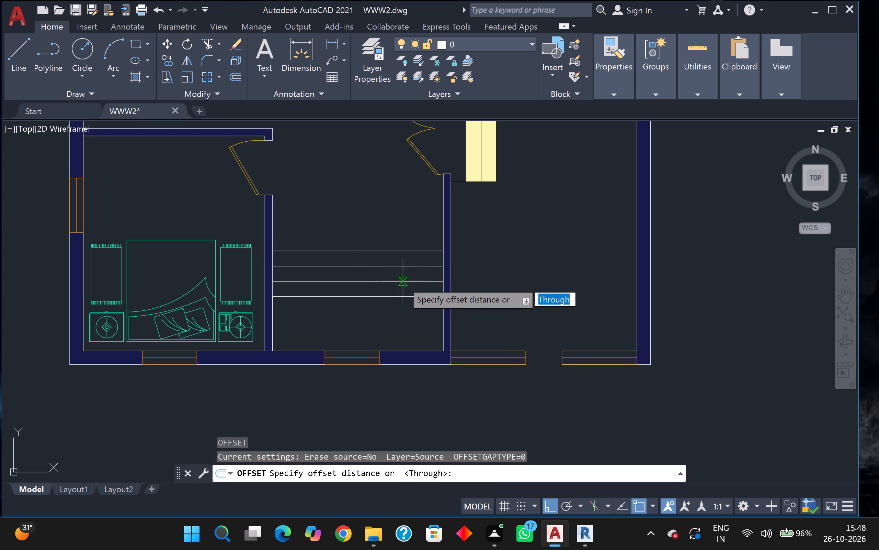
key(1)
key(0)
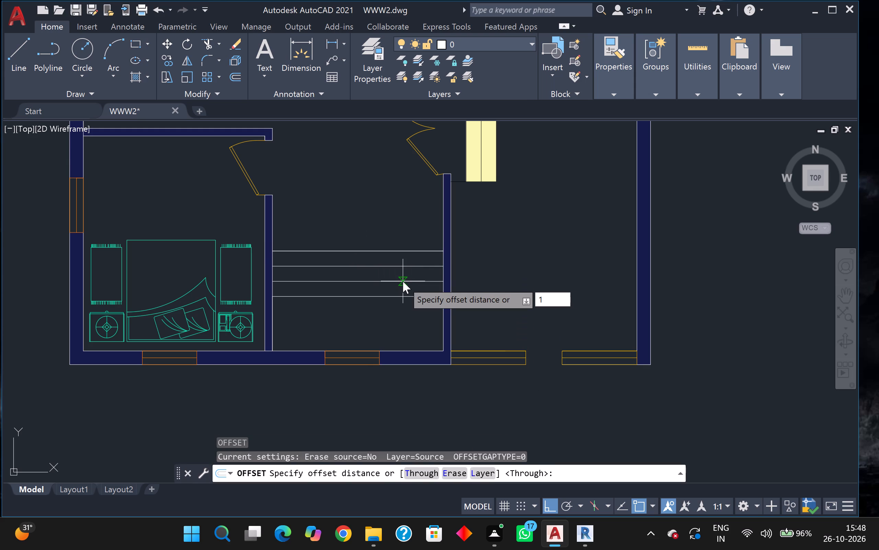
key(Return)
click(390, 215)
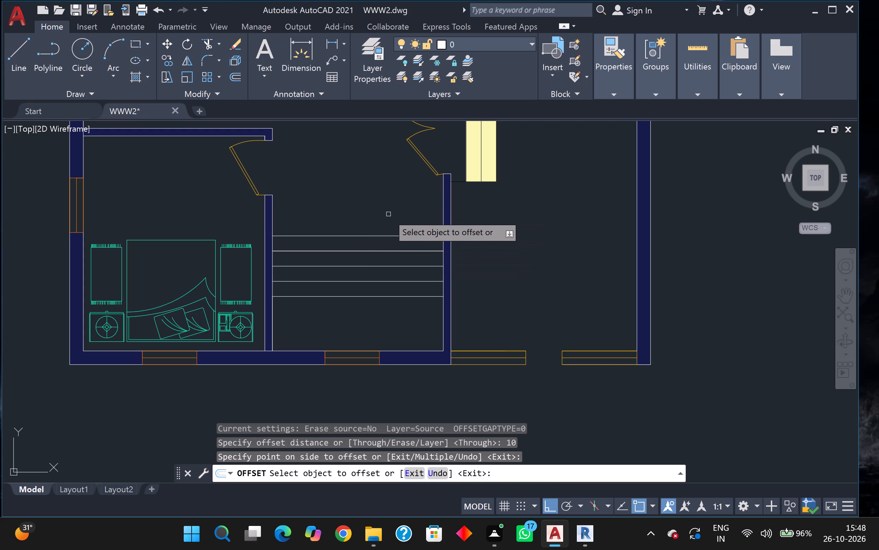
click(379, 232)
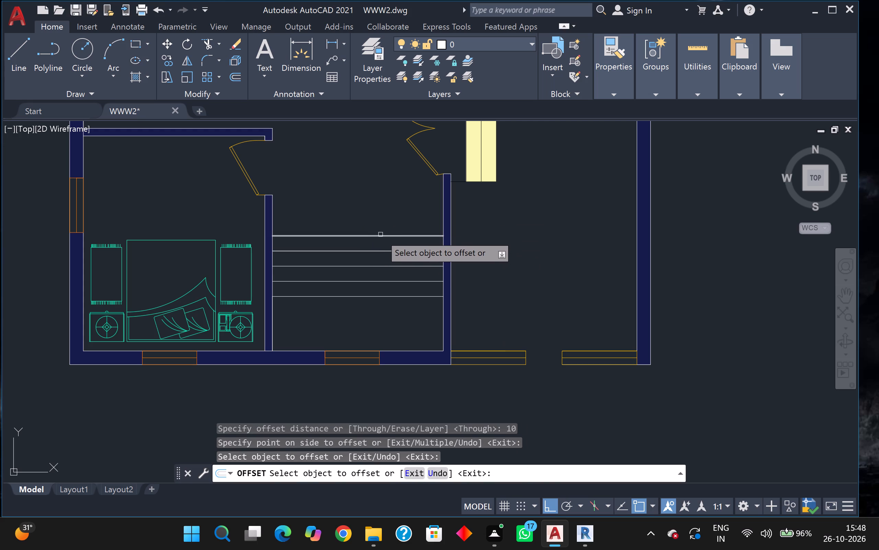
click(380, 235)
click(380, 226)
click(374, 222)
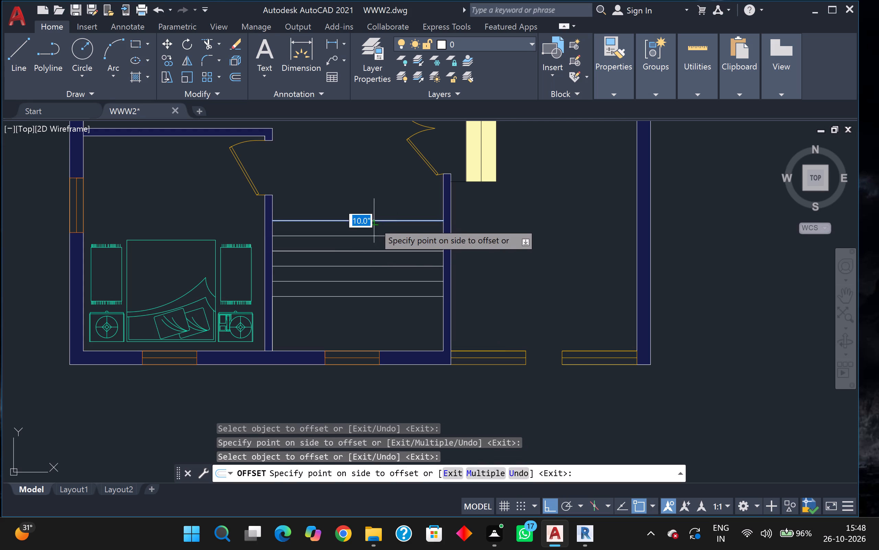
click(370, 207)
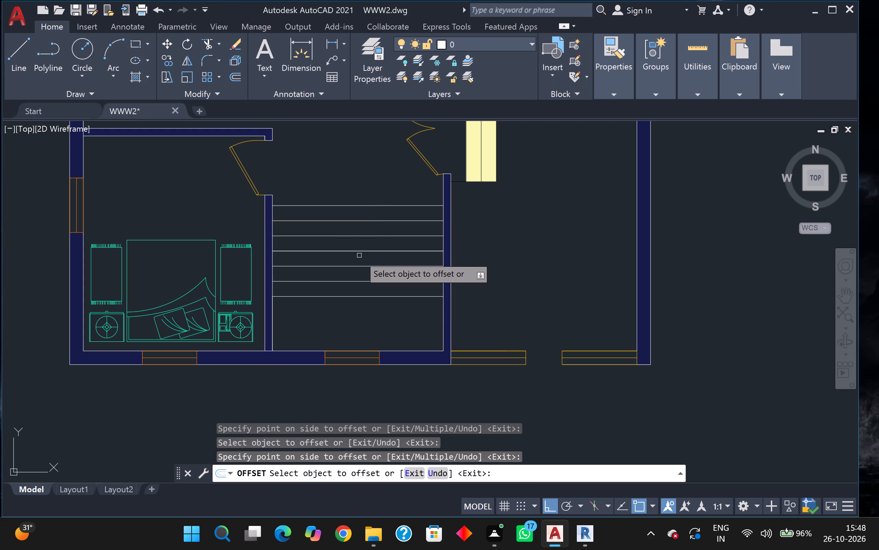
scroll(364, 295, down, 1)
key(Escape)
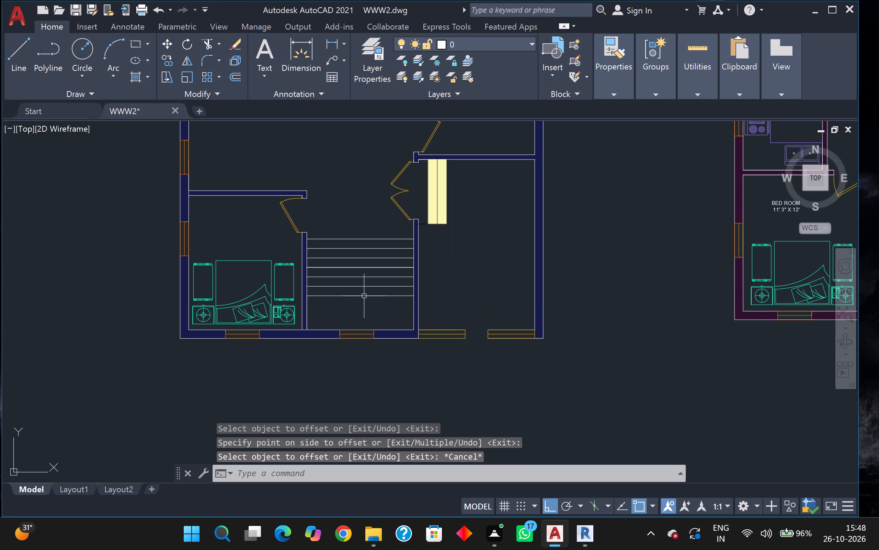
Draw a line from the top tread's left end 3' to the right, continuing vertically down to the lowest tread line.
key(l)
key(Return)
scroll(350, 268, up, 1)
scroll(299, 198, up, 2)
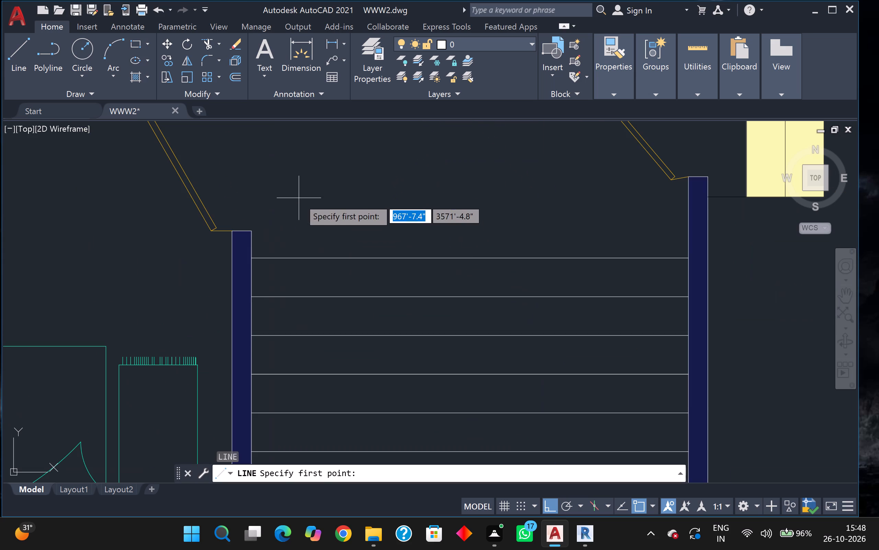
click(251, 258)
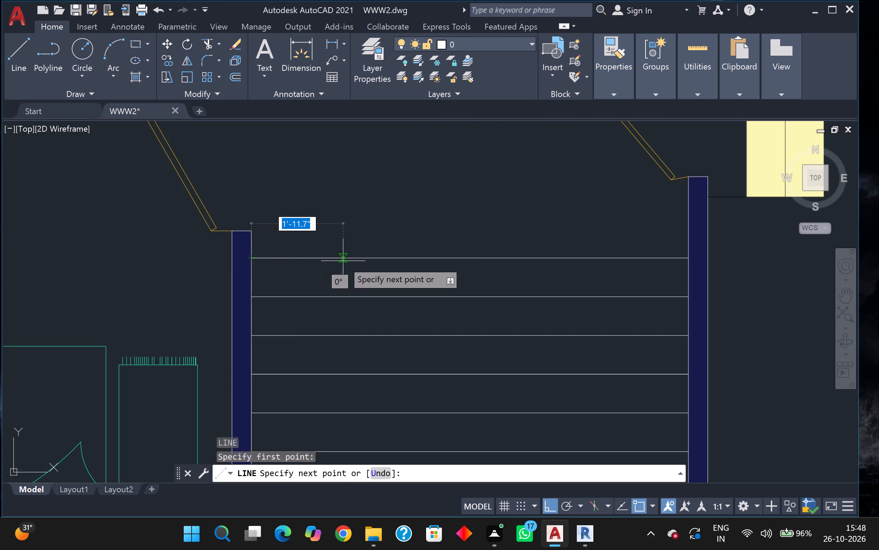
text(3')
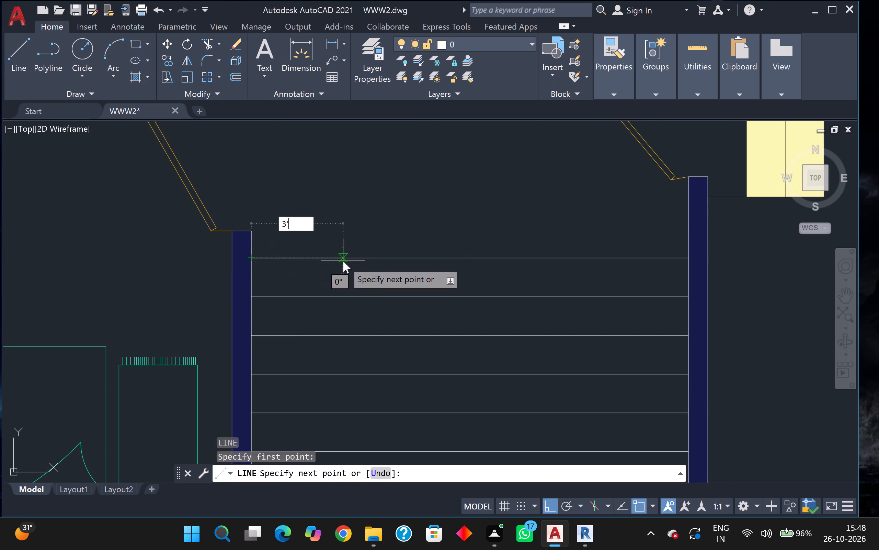
key(Return)
scroll(446, 258, down, 3)
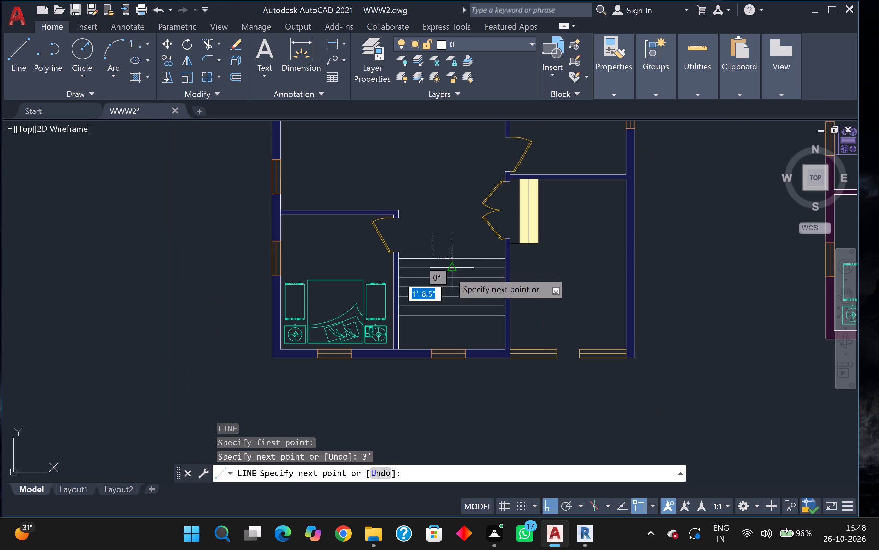
scroll(439, 284, up, 1)
scroll(431, 311, up, 2)
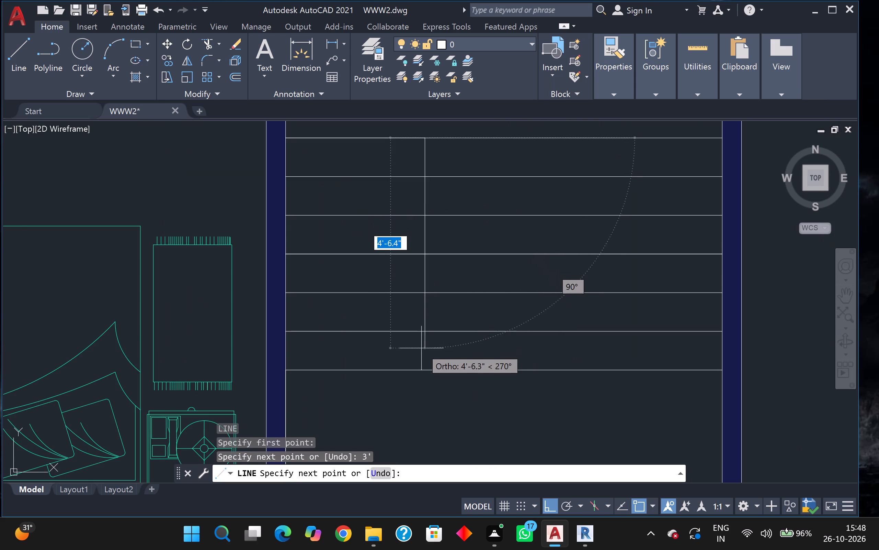
scroll(426, 372, up, 2)
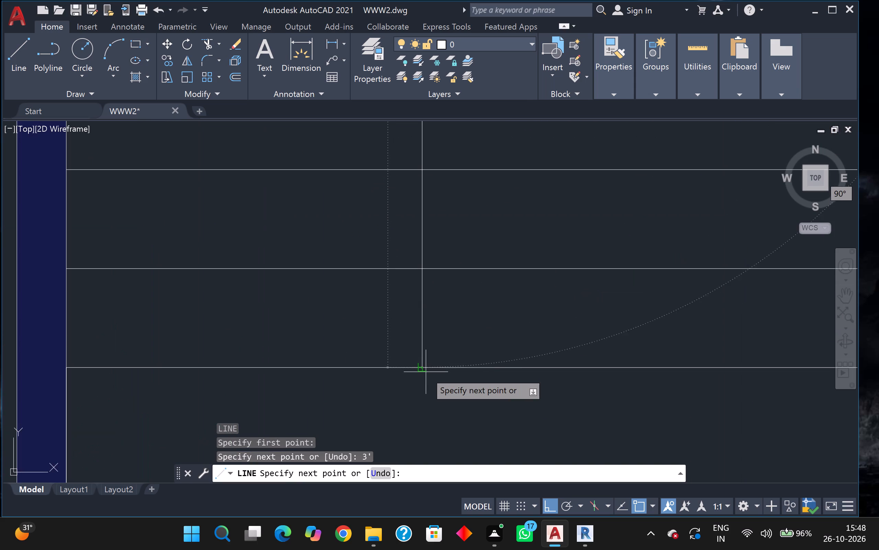
scroll(426, 372, down, 3)
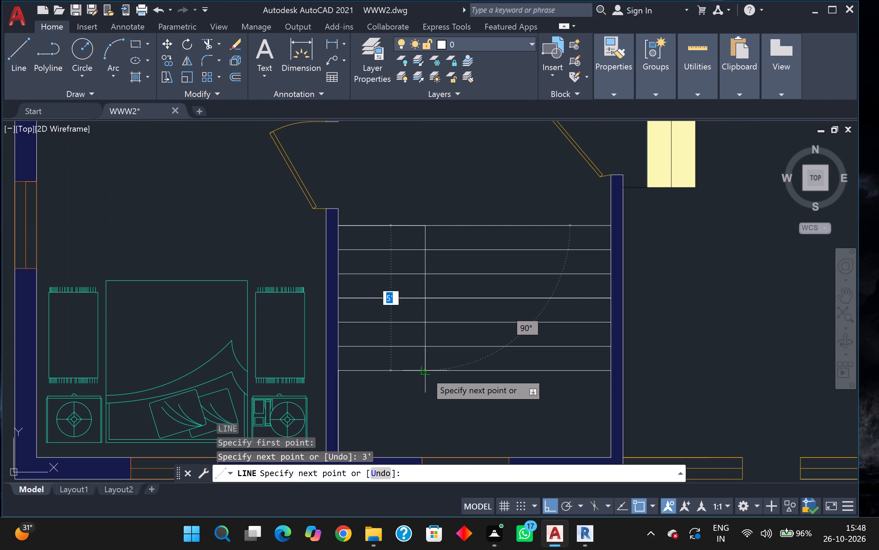
scroll(426, 372, up, 4)
click(418, 366)
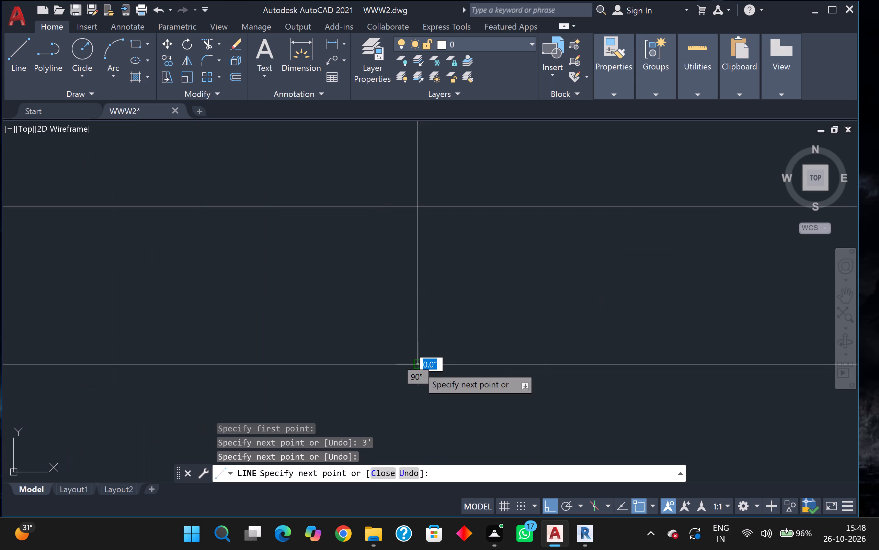
key(Escape)
Draw a line from the top tread's right end 3' to the left, continuing vertically down to the lowest tread line.
scroll(418, 366, down, 3)
scroll(499, 318, down, 2)
scroll(499, 317, up, 1)
middle_drag(498, 317, 344, 356)
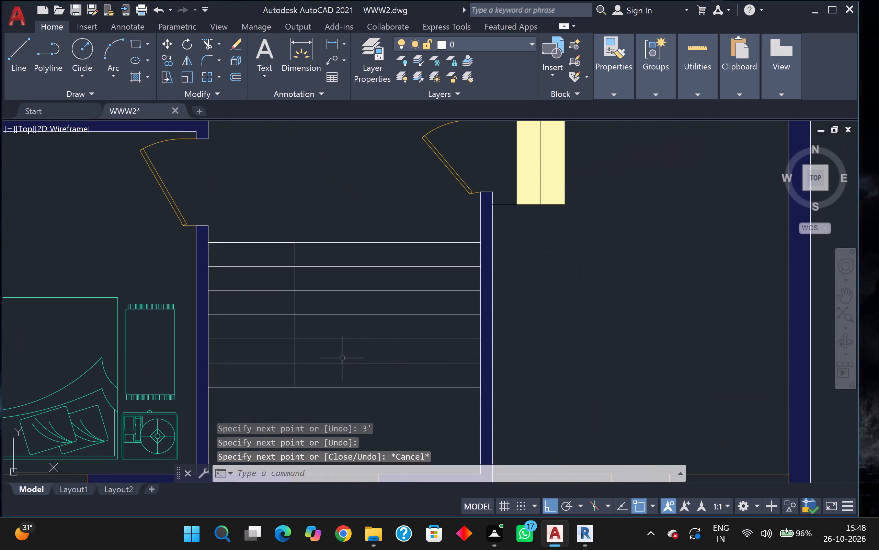
key(l)
key(Return)
scroll(431, 246, up, 2)
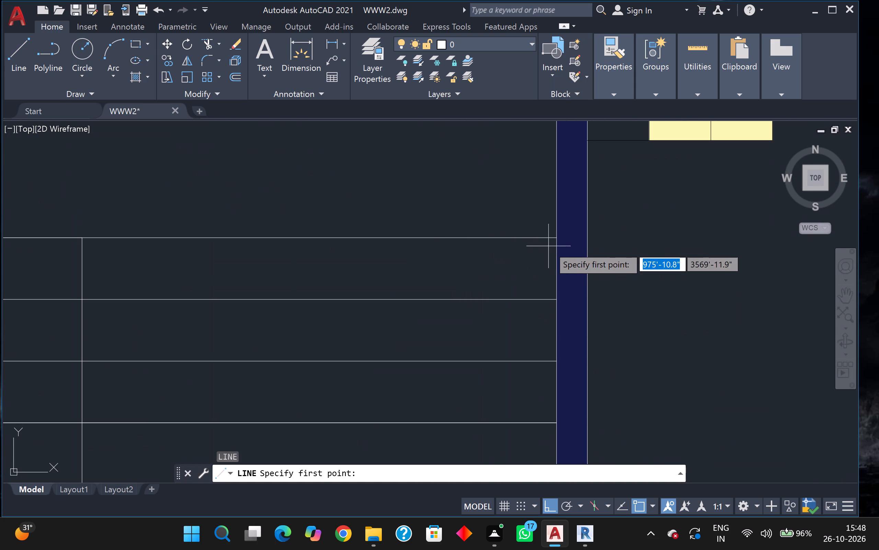
drag(553, 242, 549, 242)
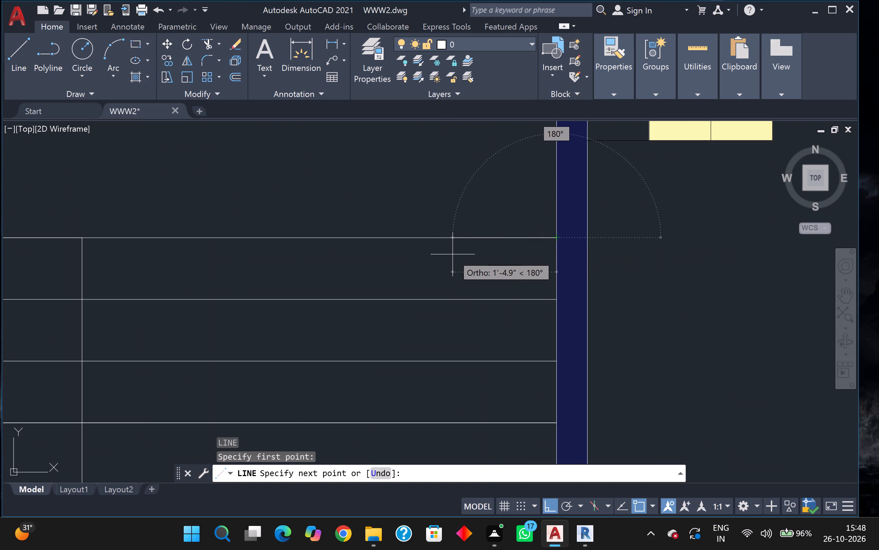
text(3')
key(Return)
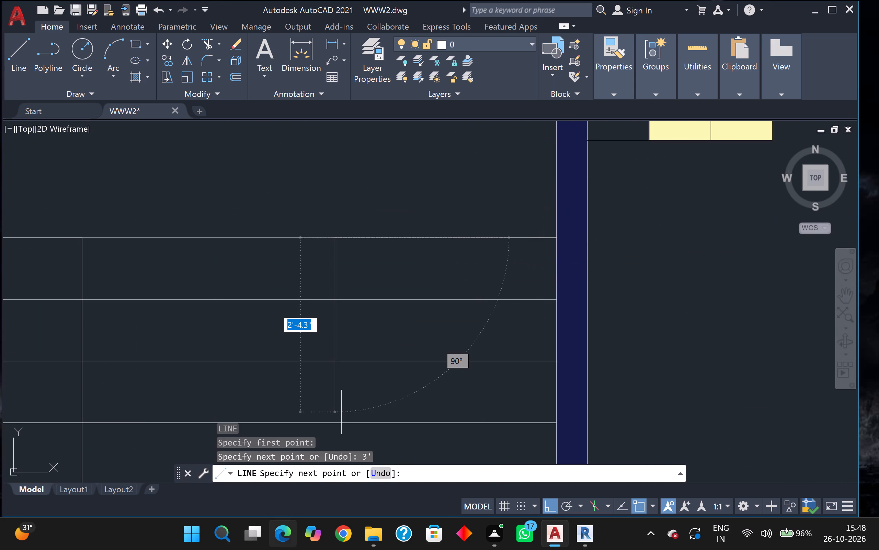
scroll(294, 548, down, 2)
scroll(330, 392, down, 3)
middle_drag(329, 385, 337, 264)
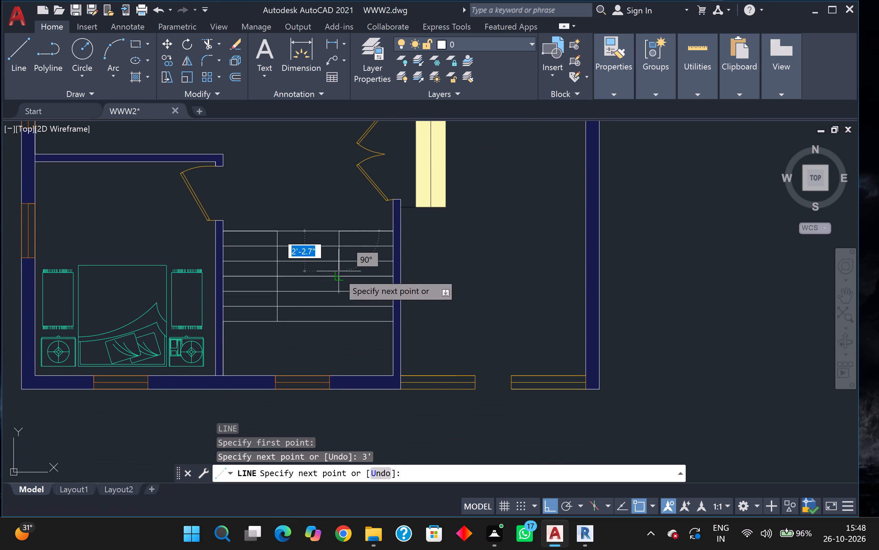
scroll(325, 313, up, 2)
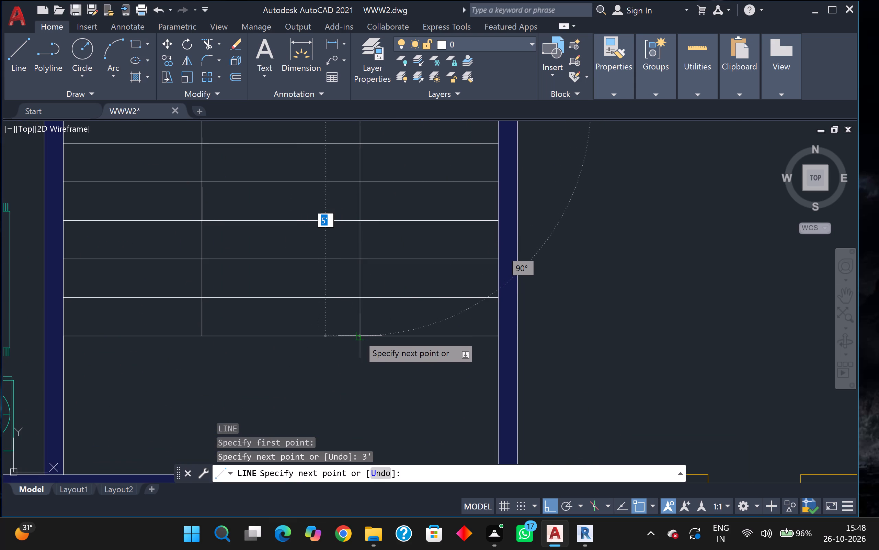
click(358, 335)
key(Escape)
Delete the two vertical lines across the treads and the two 3' lines over the top tread in the bottom-middle room.
scroll(358, 335, down, 2)
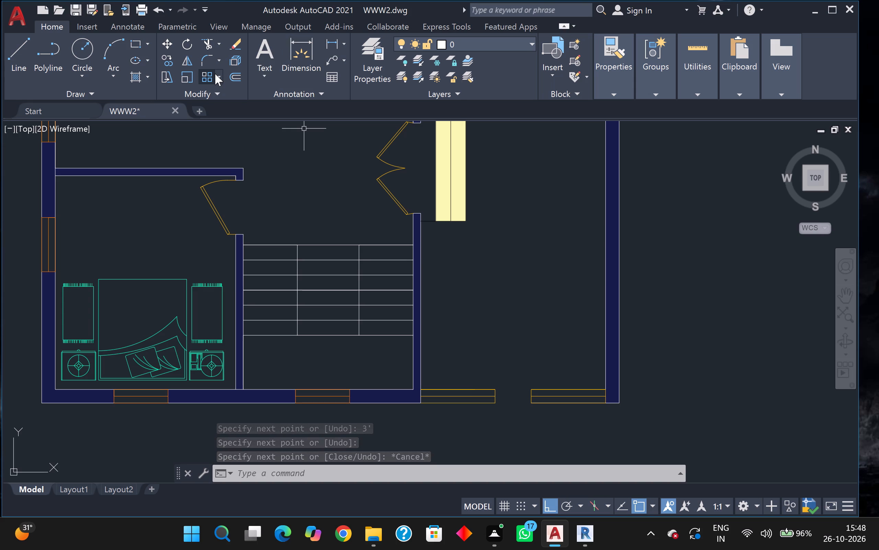
scroll(298, 280, up, 2)
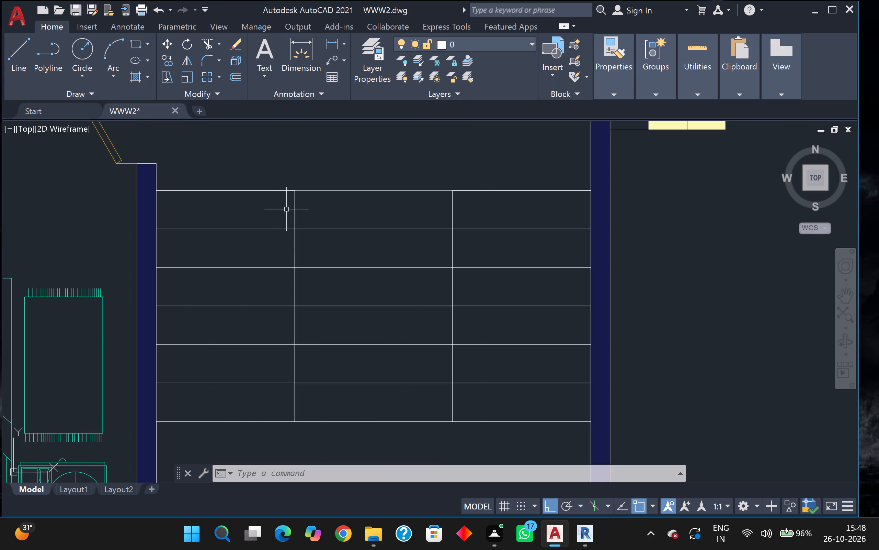
click(294, 210)
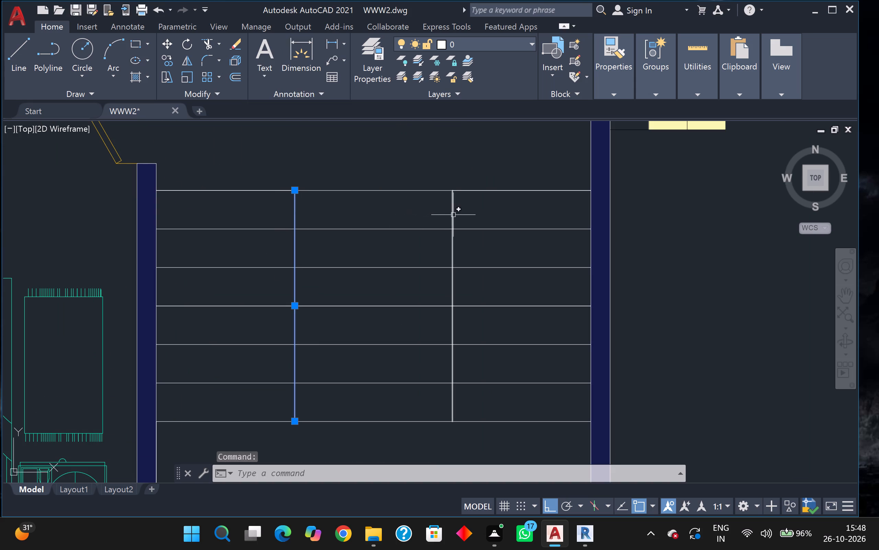
click(452, 214)
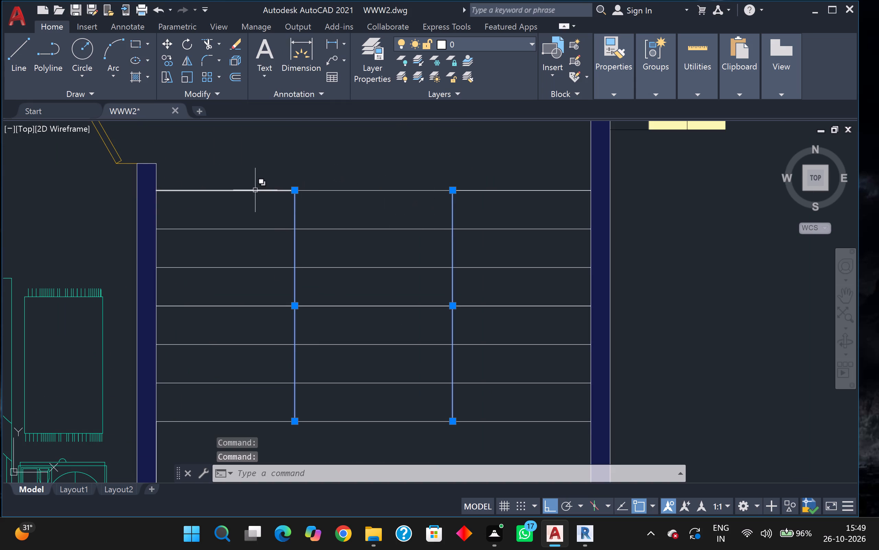
click(255, 190)
click(502, 188)
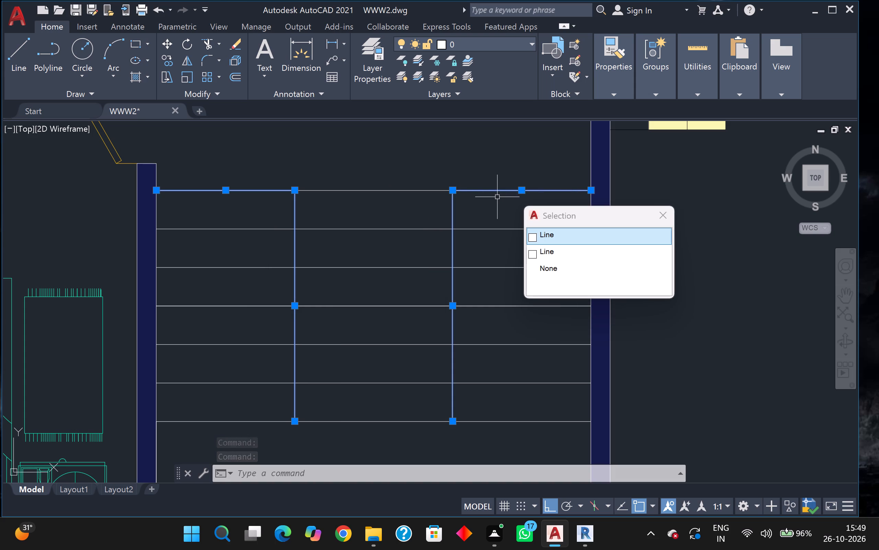
key(Delete)
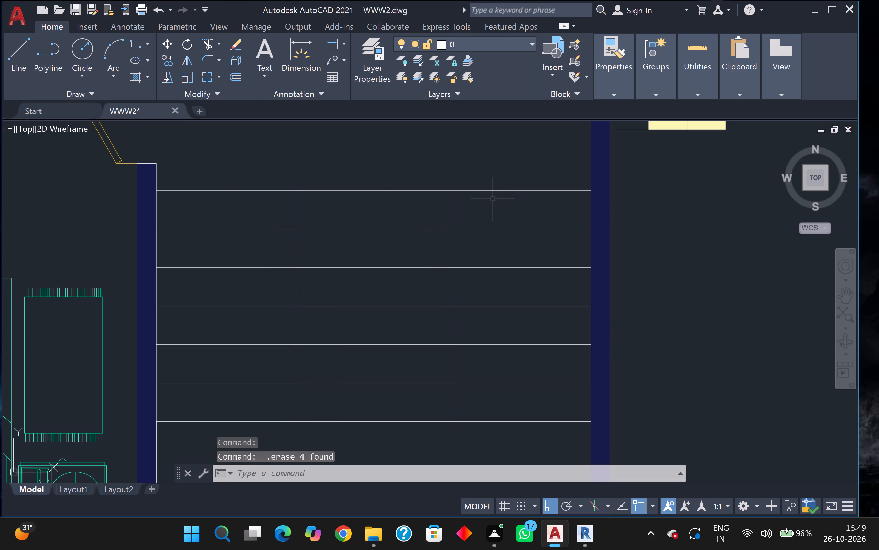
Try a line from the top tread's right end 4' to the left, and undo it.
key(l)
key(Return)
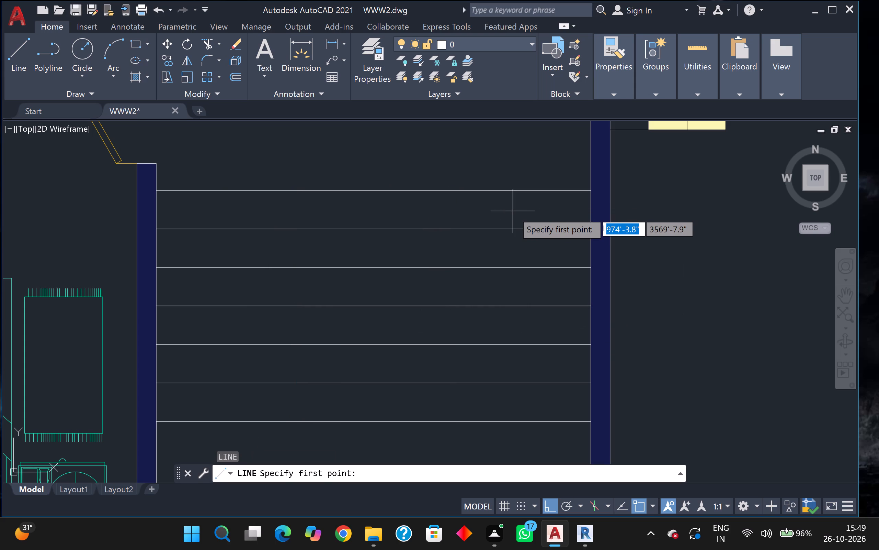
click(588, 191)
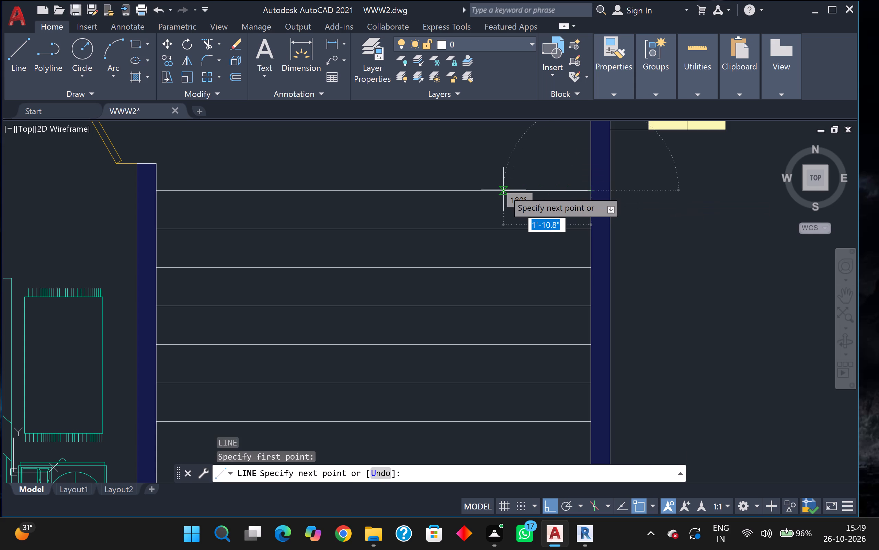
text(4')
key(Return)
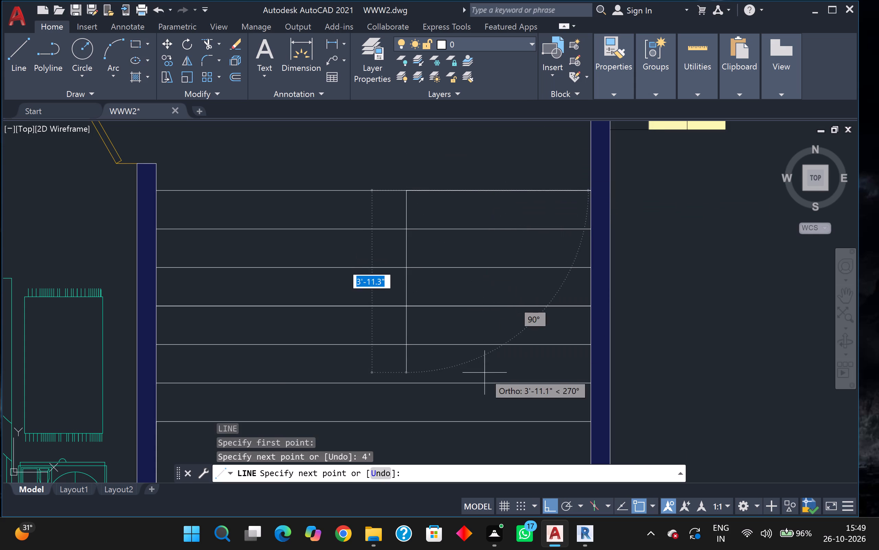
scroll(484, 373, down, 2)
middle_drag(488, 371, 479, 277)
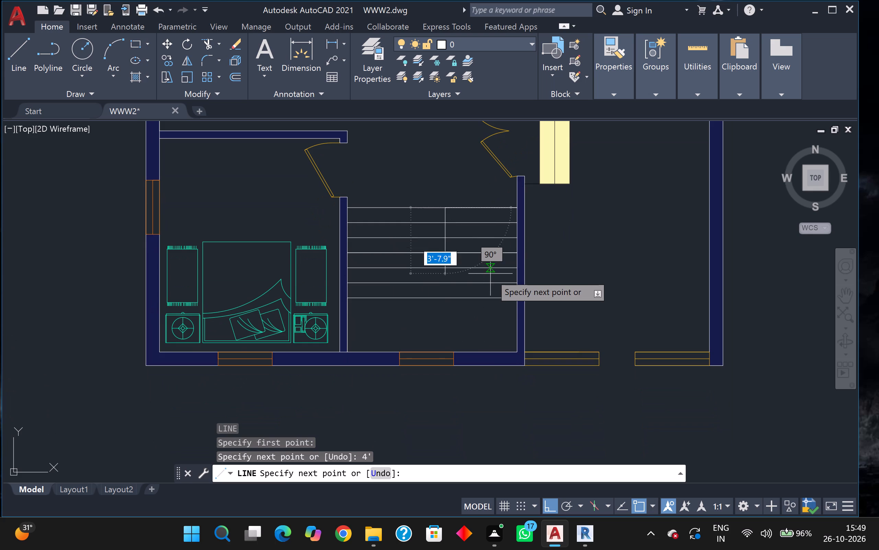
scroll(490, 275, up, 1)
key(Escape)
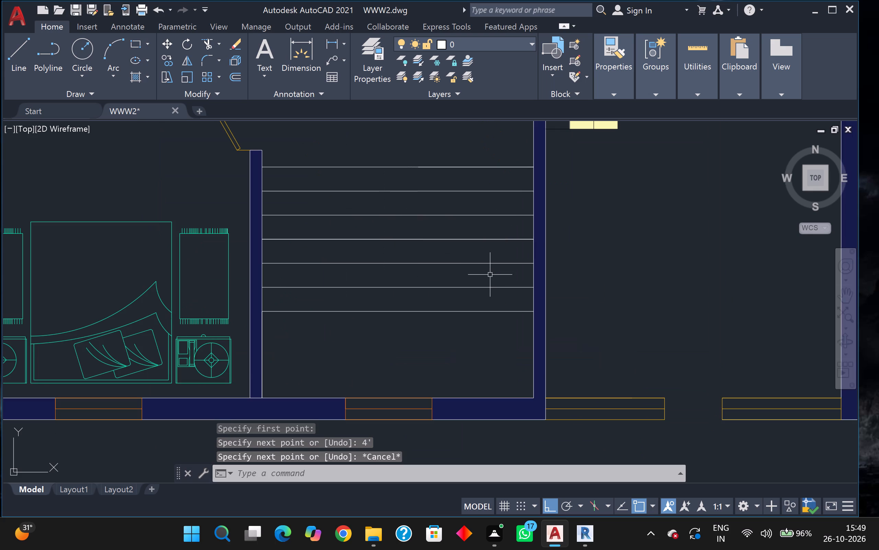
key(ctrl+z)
Draw a line from the top tread's right end 3'5" to the left, continuing vertically down to the lowest tread line.
key(l)
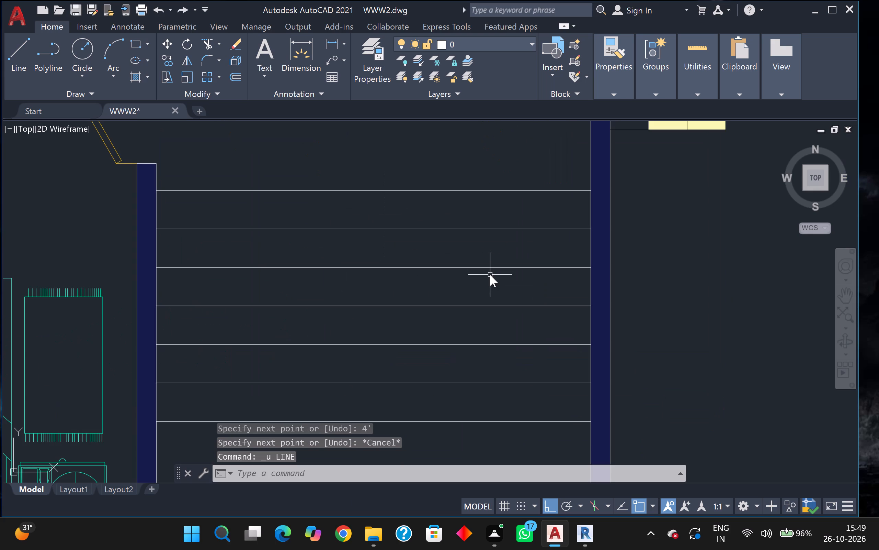
key(Return)
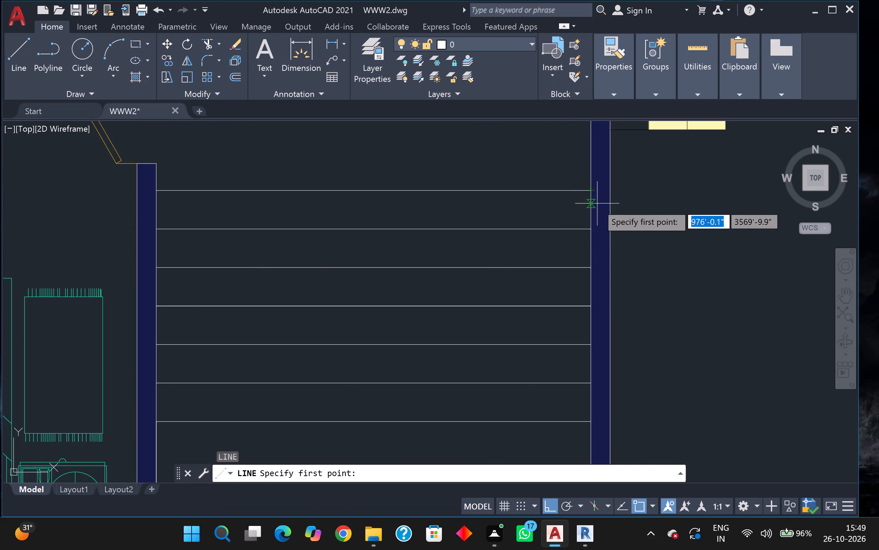
drag(591, 192, 587, 192)
text(3'5)
key(Return)
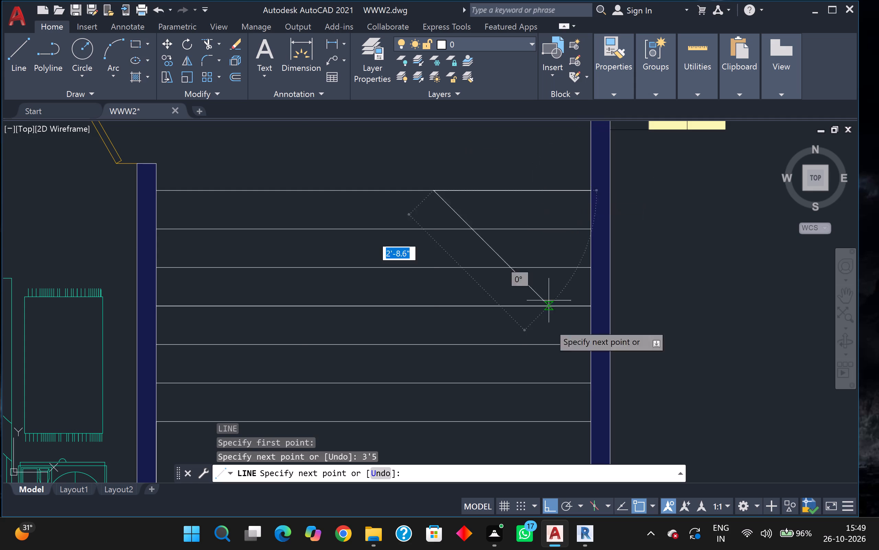
scroll(544, 346, down, 2)
middle_drag(533, 349, 514, 253)
scroll(509, 261, up, 3)
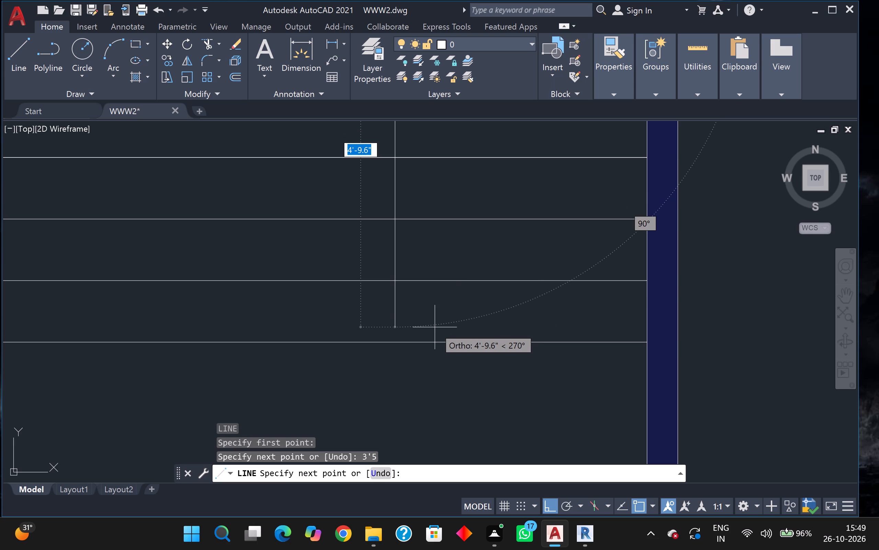
scroll(440, 327, up, 1)
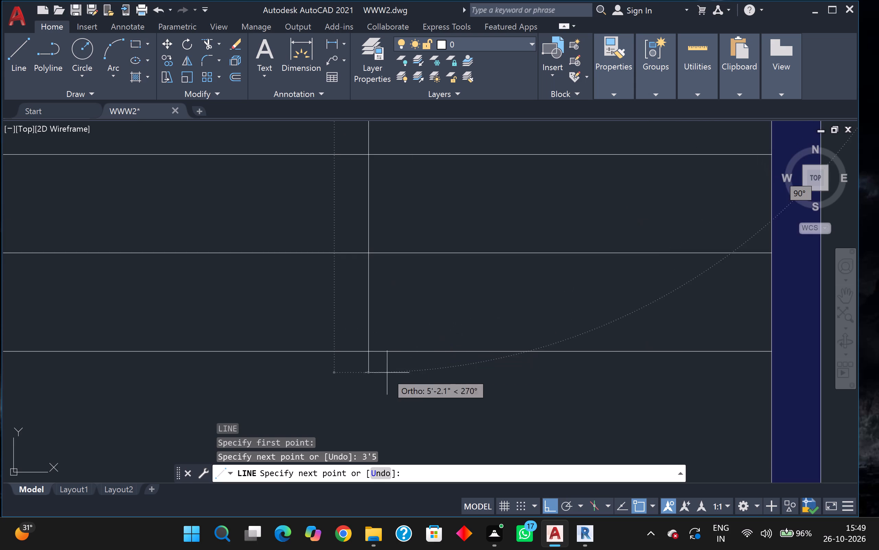
scroll(374, 356, down, 4)
scroll(374, 354, up, 2)
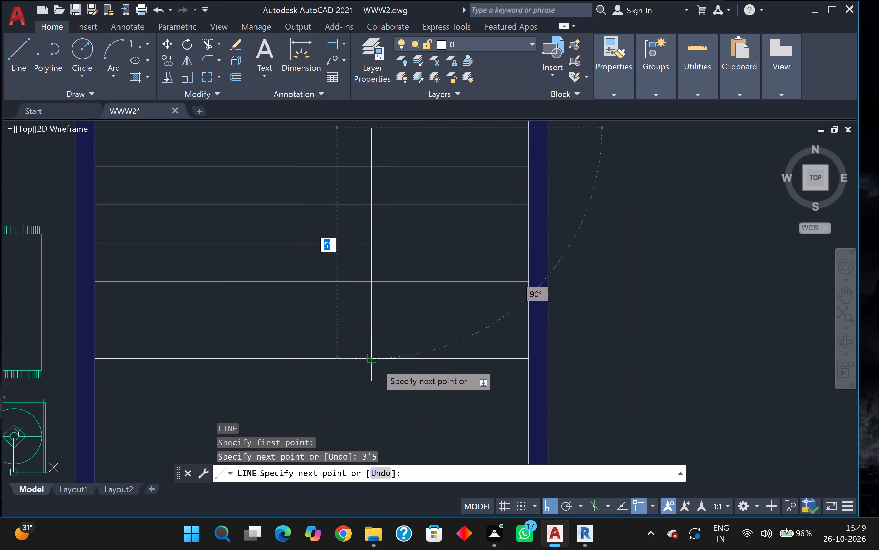
click(370, 361)
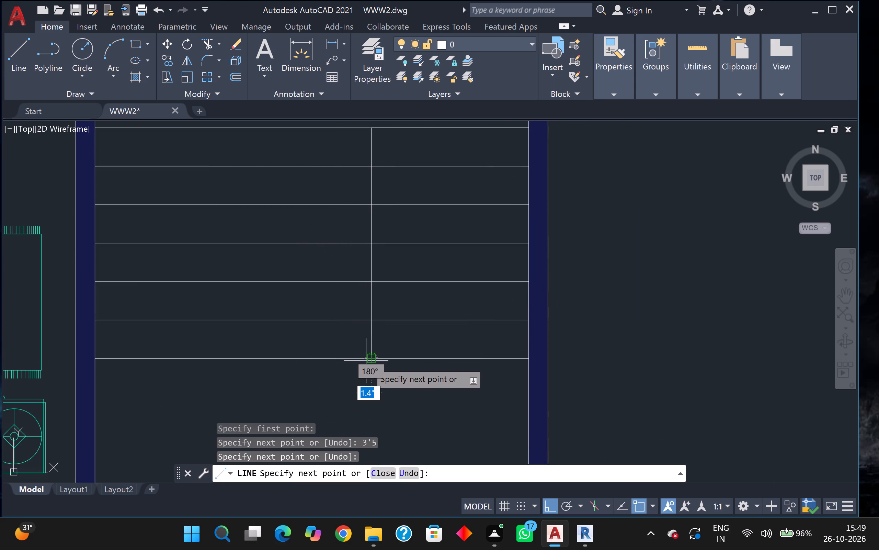
key(Escape)
Draw a line from the top tread's left end 3'5" to the right, continuing vertically down to the lowest tread line.
scroll(319, 365, down, 2)
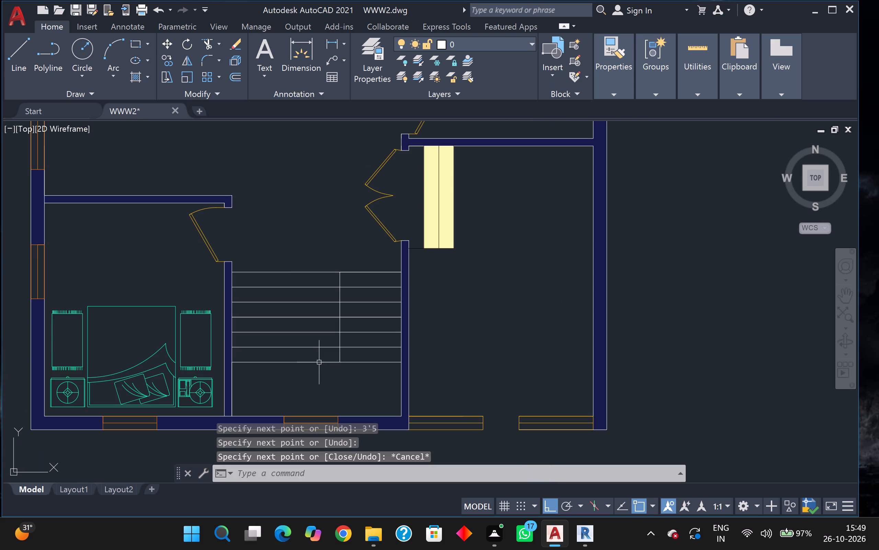
key(l)
key(Return)
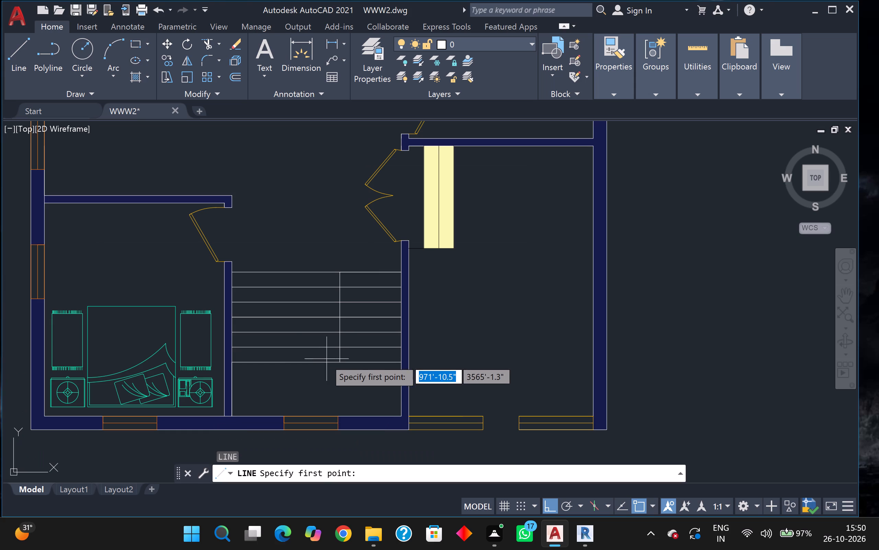
scroll(216, 224, up, 1)
scroll(231, 313, up, 1)
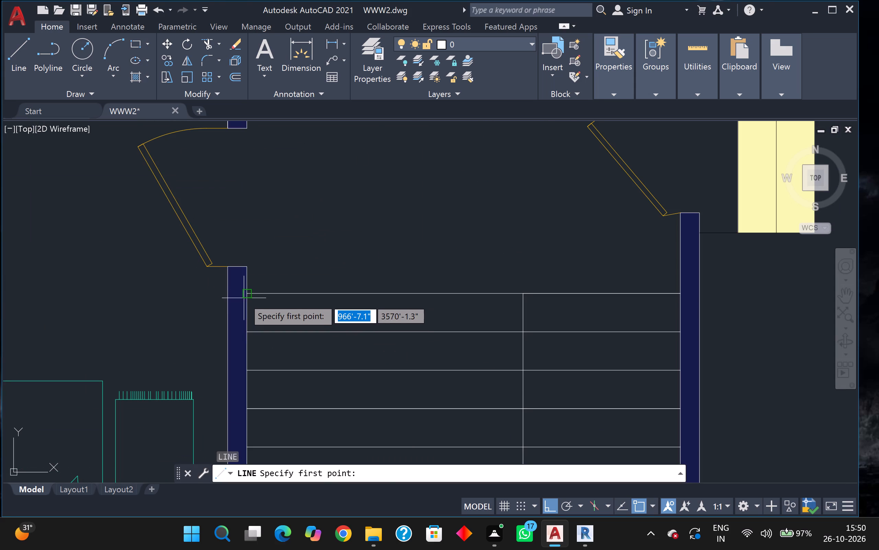
click(247, 294)
text(3')
key(5)
key(Return)
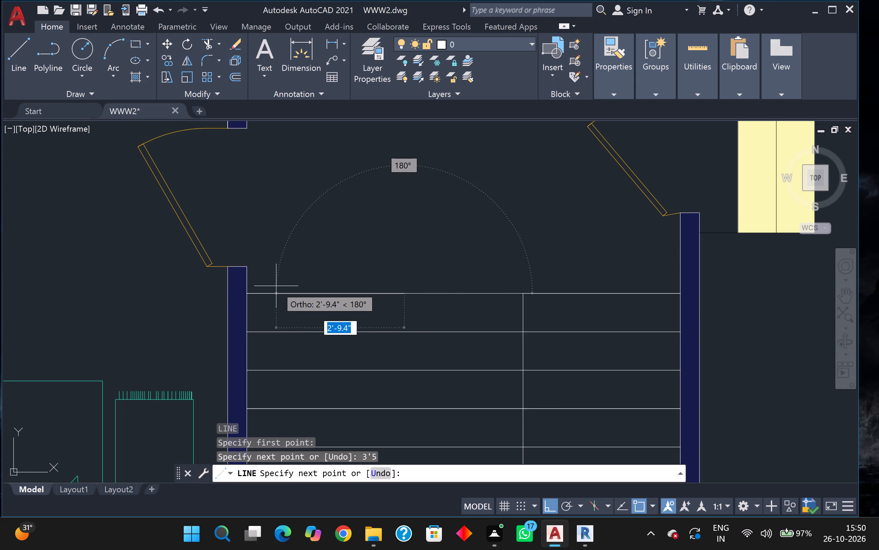
scroll(276, 286, down, 2)
scroll(326, 371, up, 2)
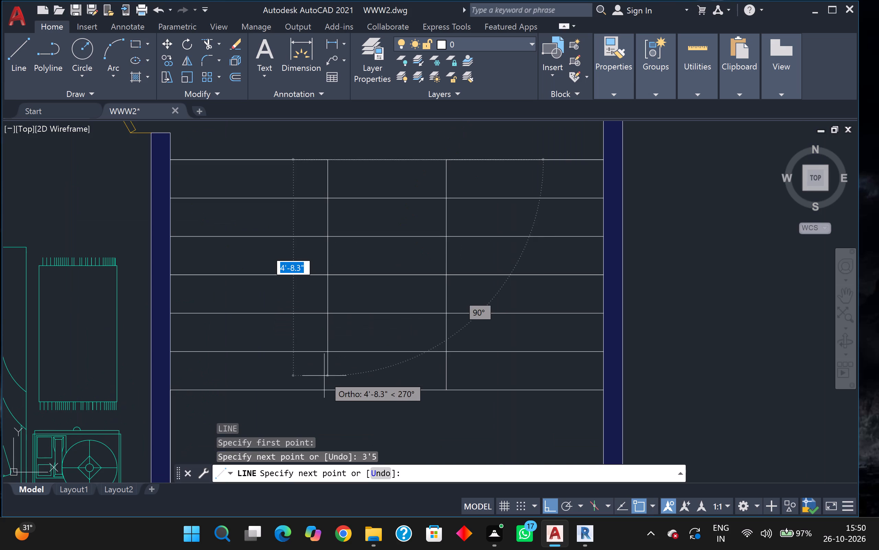
click(327, 389)
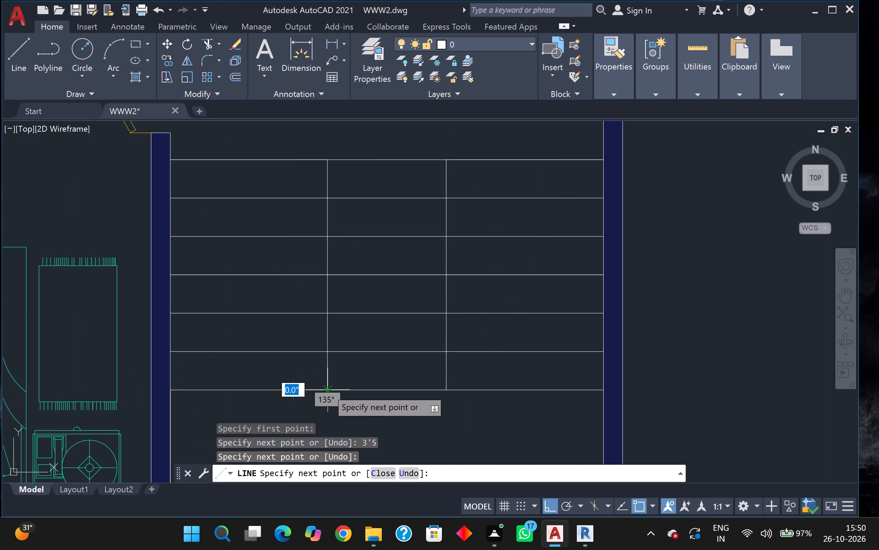
key(Escape)
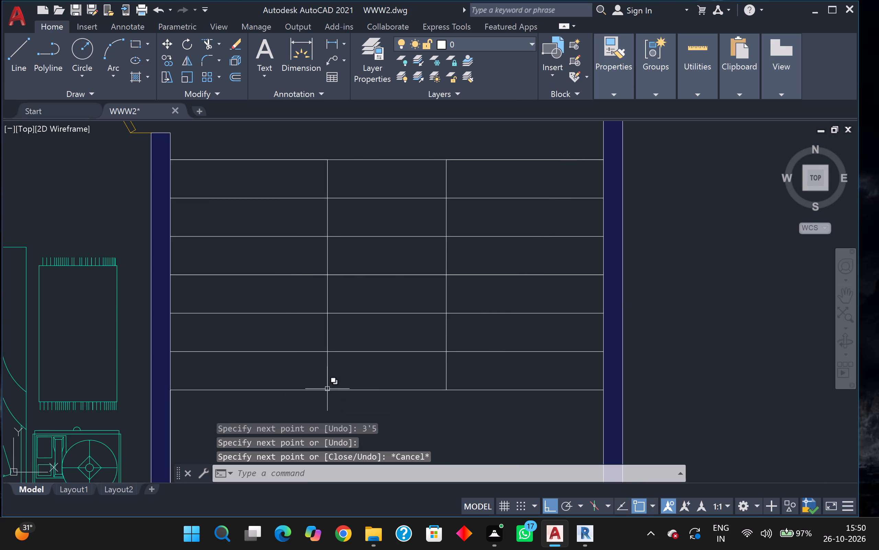
Trim the upper six tread lines between the two vertical lines with a fence, keeping the lowest tread line whole.
scroll(327, 389, down, 1)
click(205, 49)
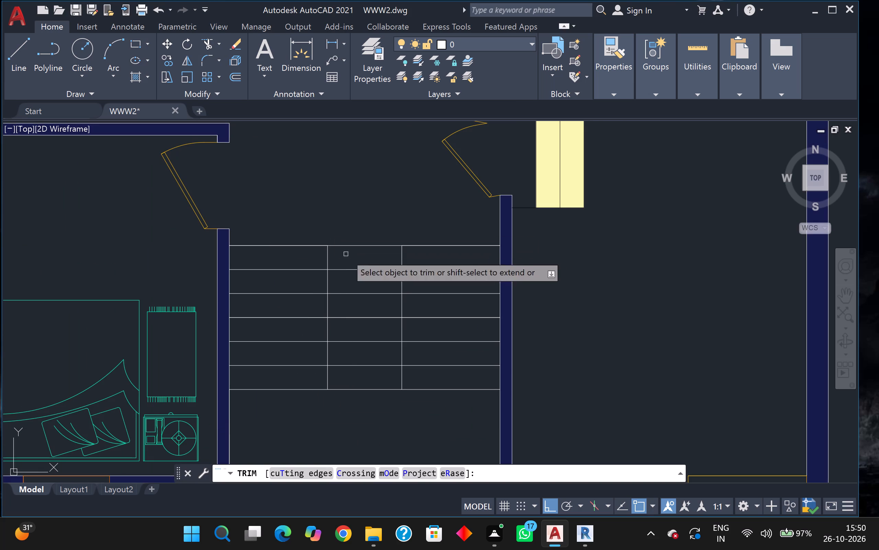
middle_drag(361, 236, 343, 223)
scroll(341, 217, down, 1)
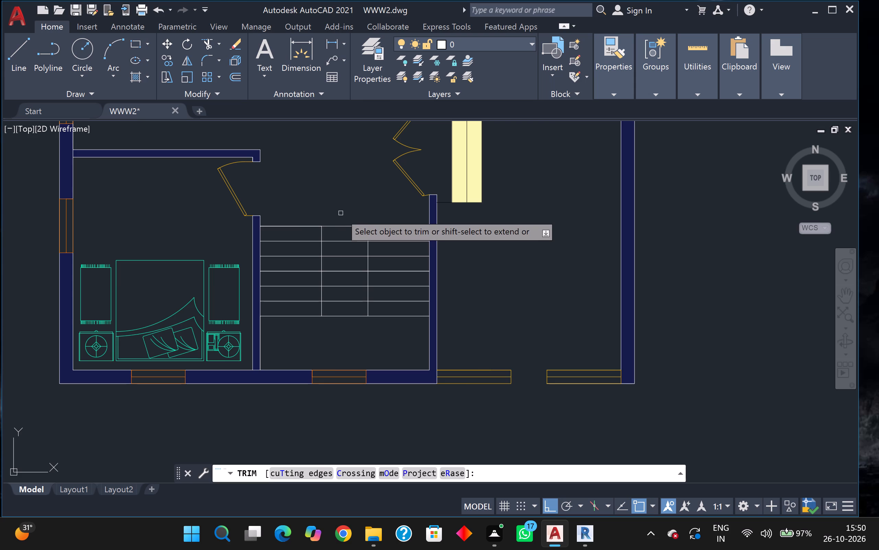
click(341, 213)
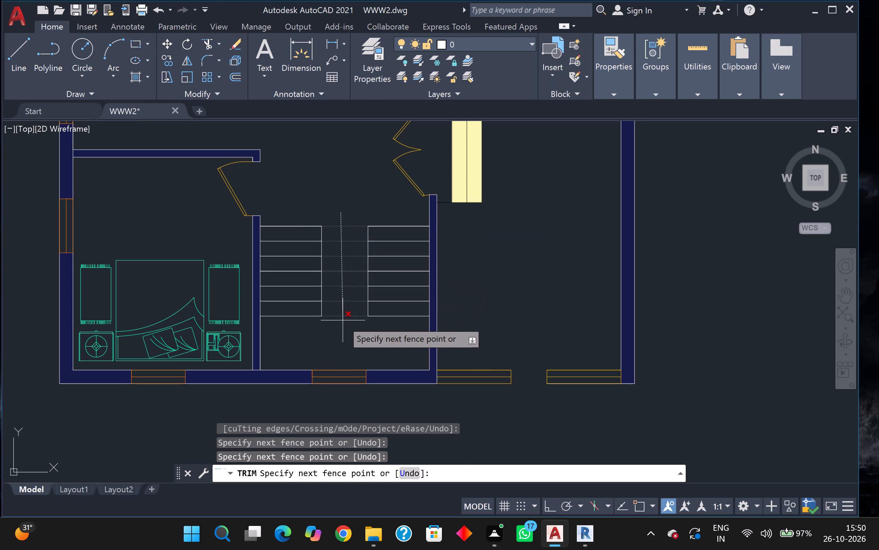
click(345, 306)
scroll(347, 302, down, 1)
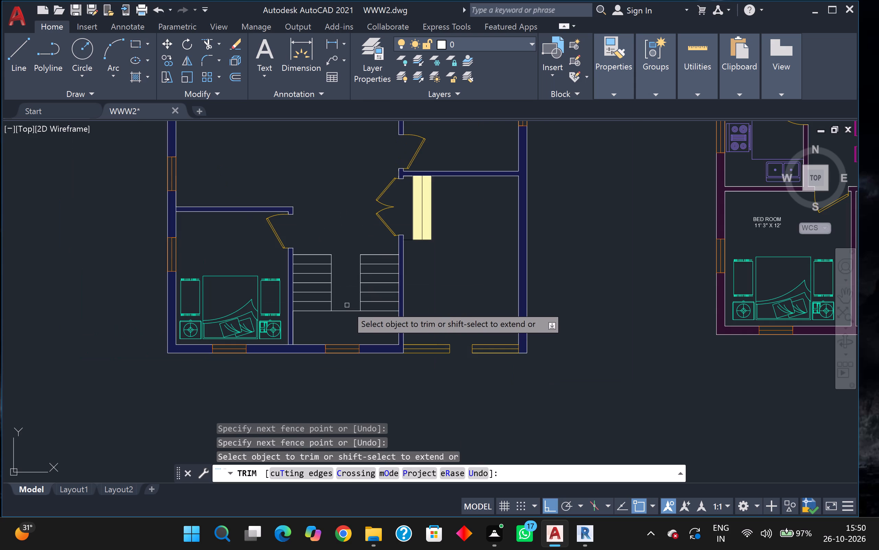
middle_drag(347, 316, 327, 318)
key(Escape)
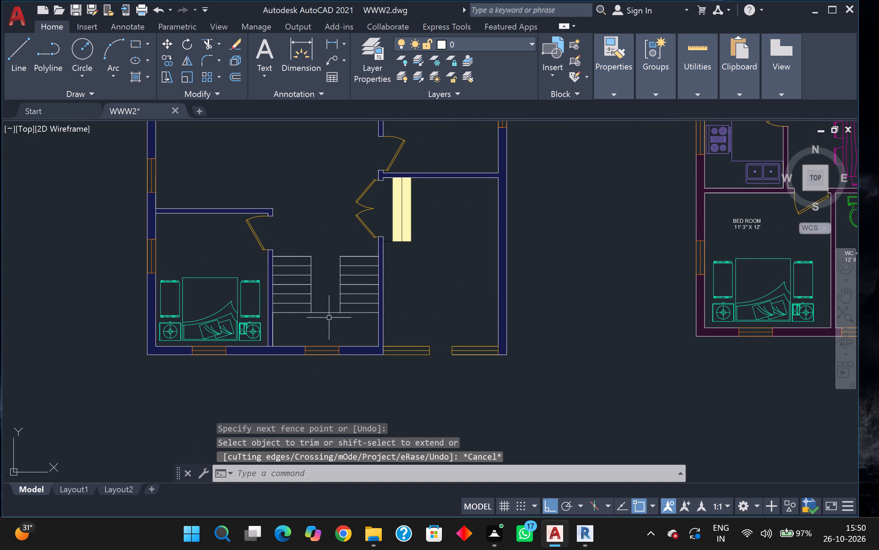
Draw a vertical line from the midpoint of the right flight's top tread line down past the lowest tread line into the landing.
key(l)
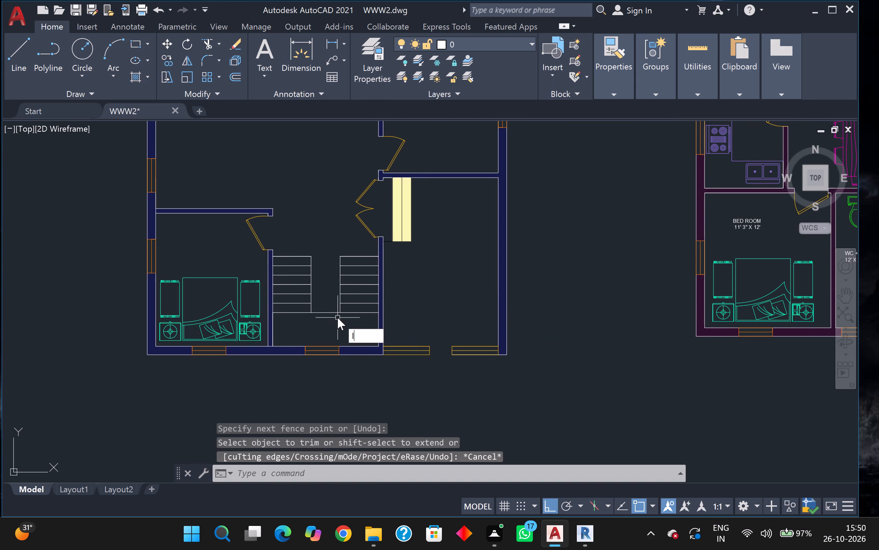
key(Return)
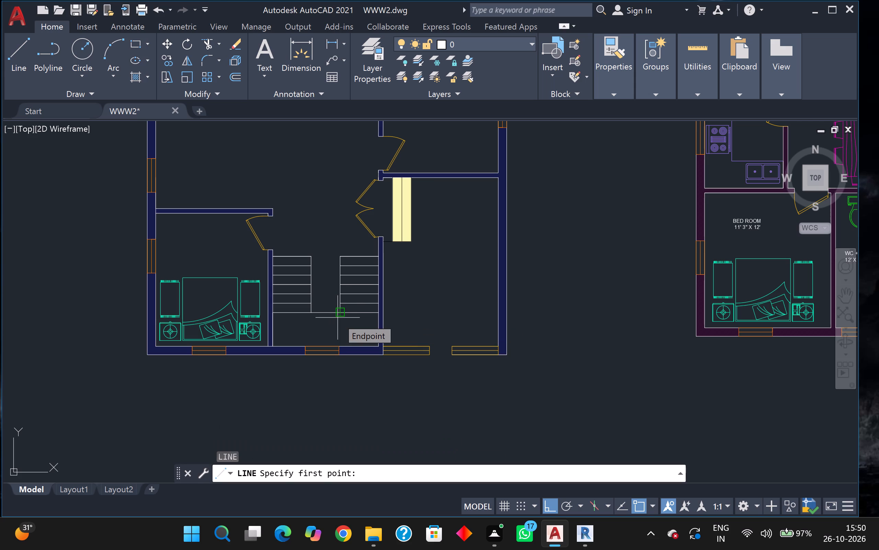
scroll(375, 255, up, 2)
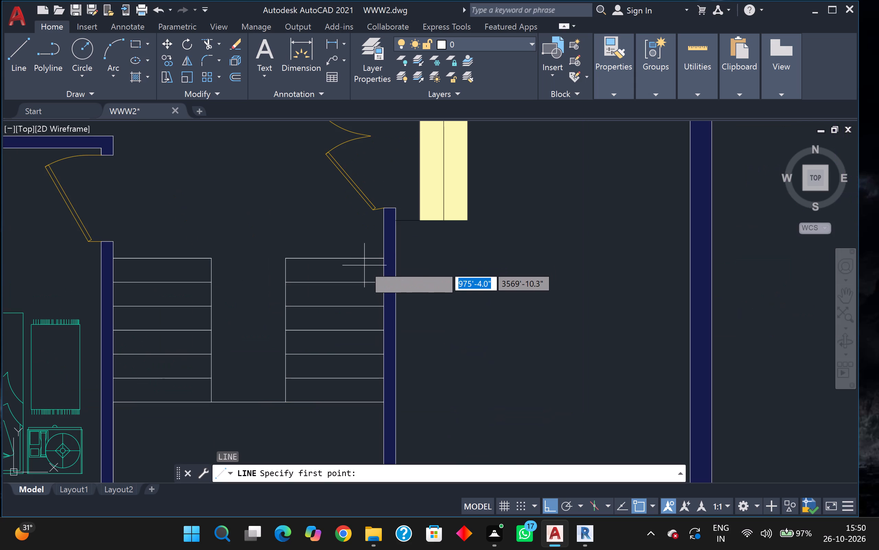
click(330, 261)
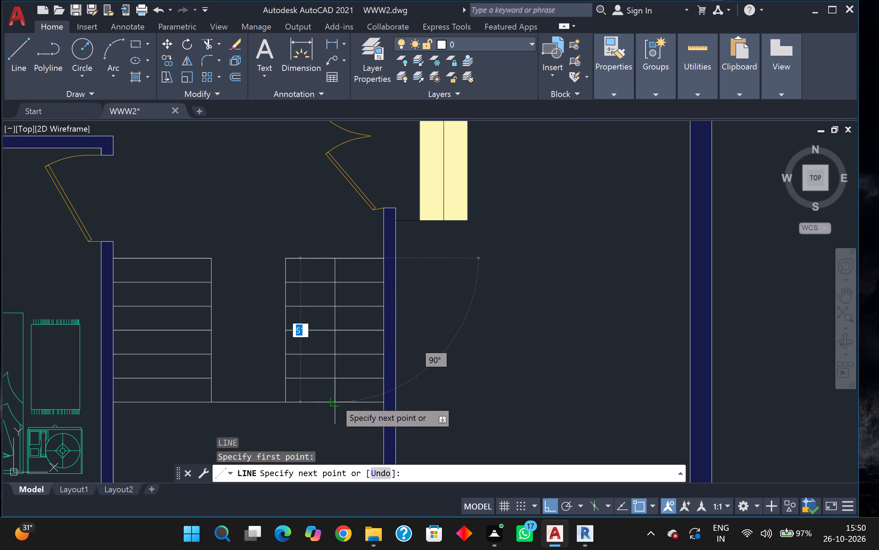
middle_drag(335, 390, 338, 283)
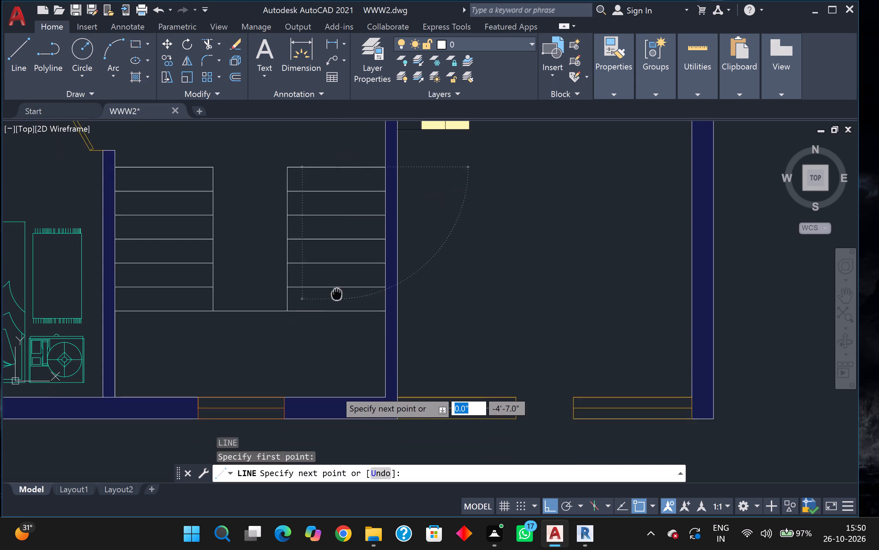
middle_drag(338, 283, 338, 254)
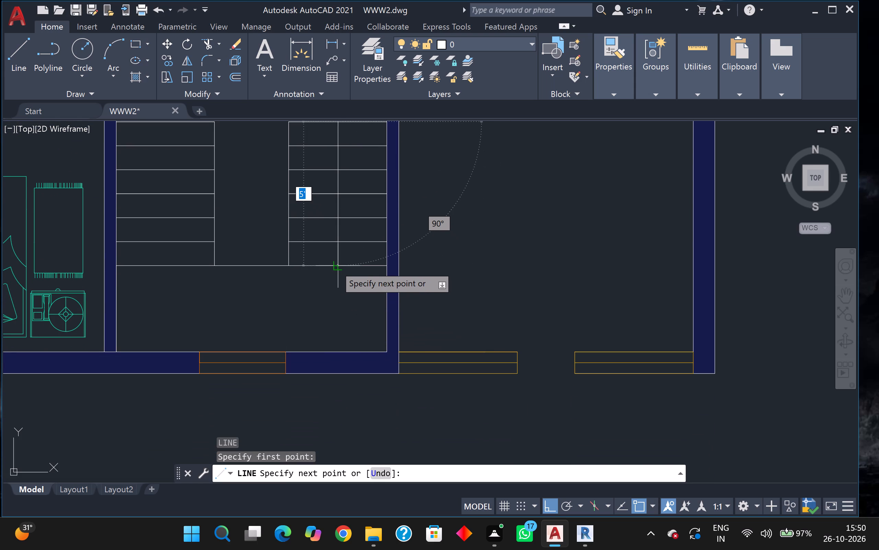
click(334, 296)
key(Escape)
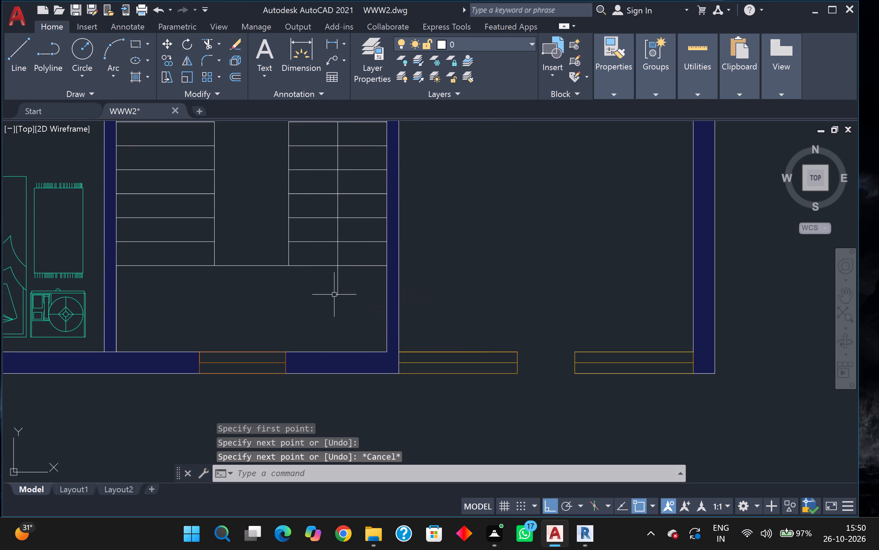
Draw a line from the left flight's top tread midpoint down to the lowest tread line, continuing 1'5" into the landing.
scroll(334, 292, down, 1)
middle_drag(334, 292, 377, 294)
key(l)
key(Return)
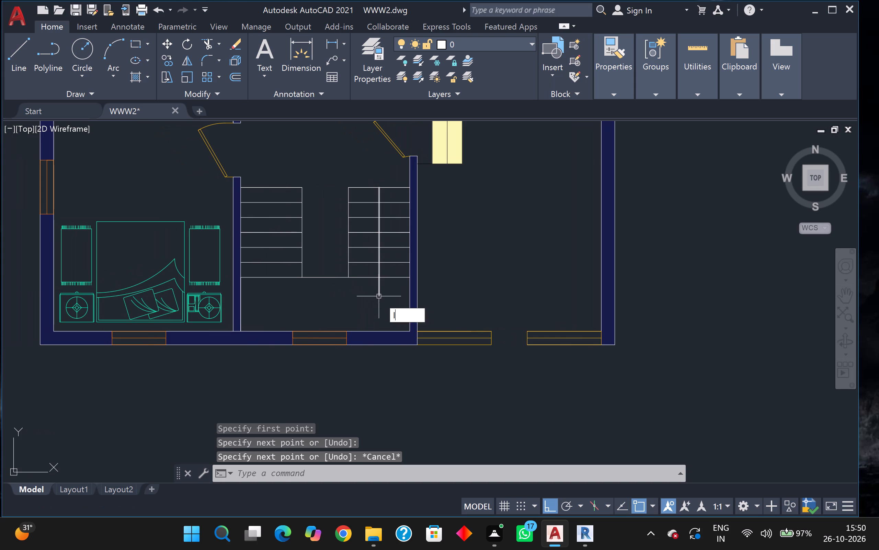
click(272, 188)
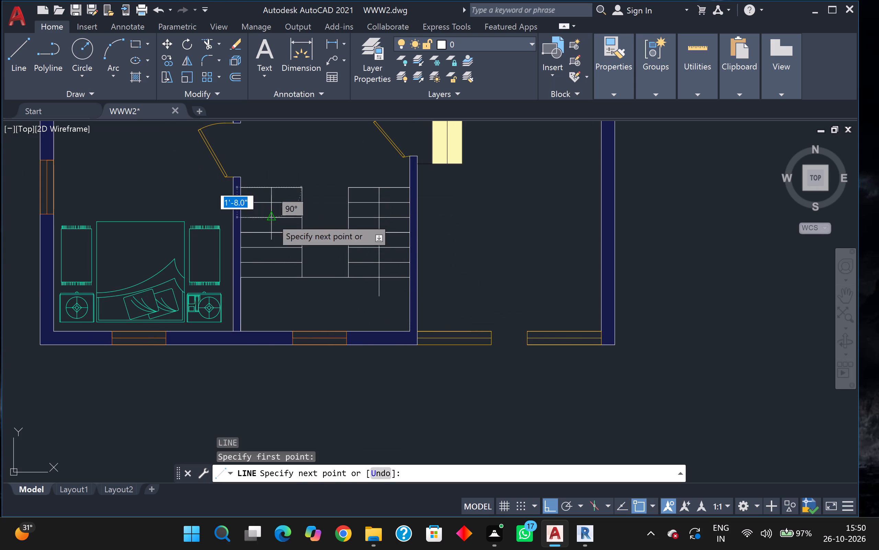
click(271, 274)
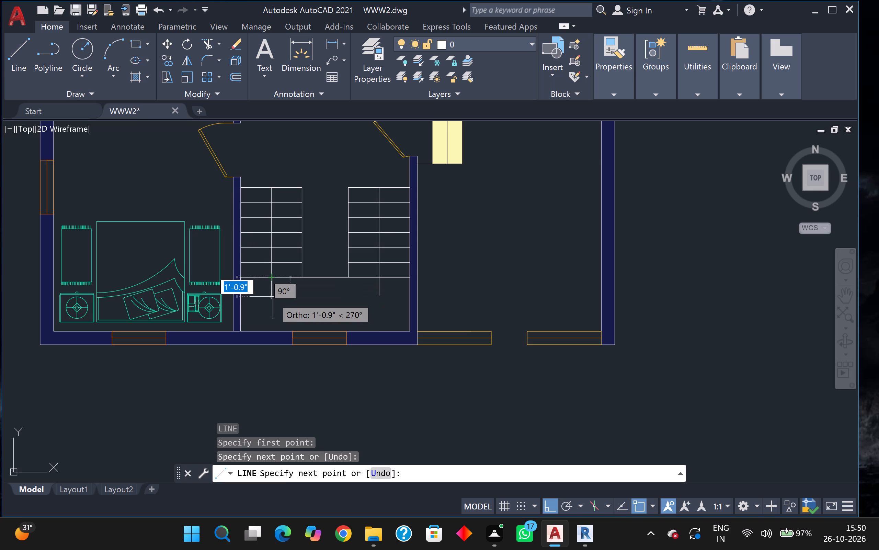
text(1')
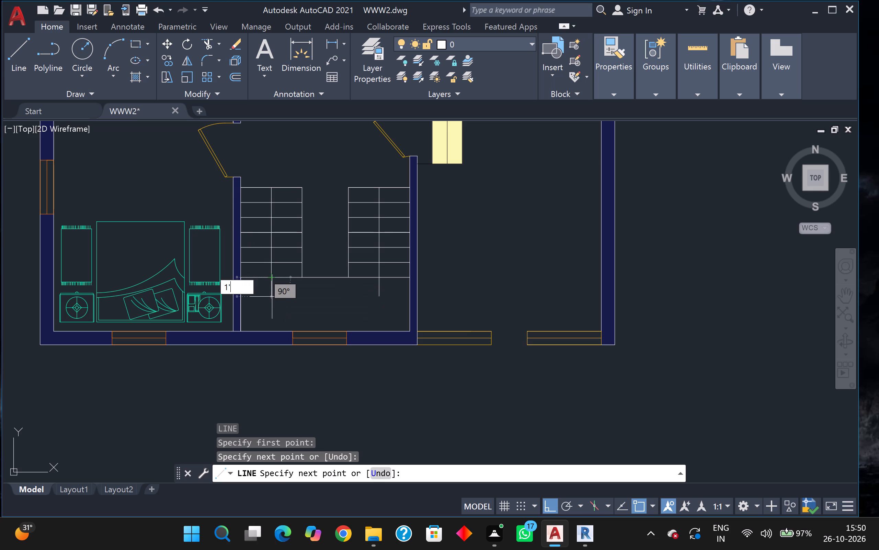
key(5)
key(Return)
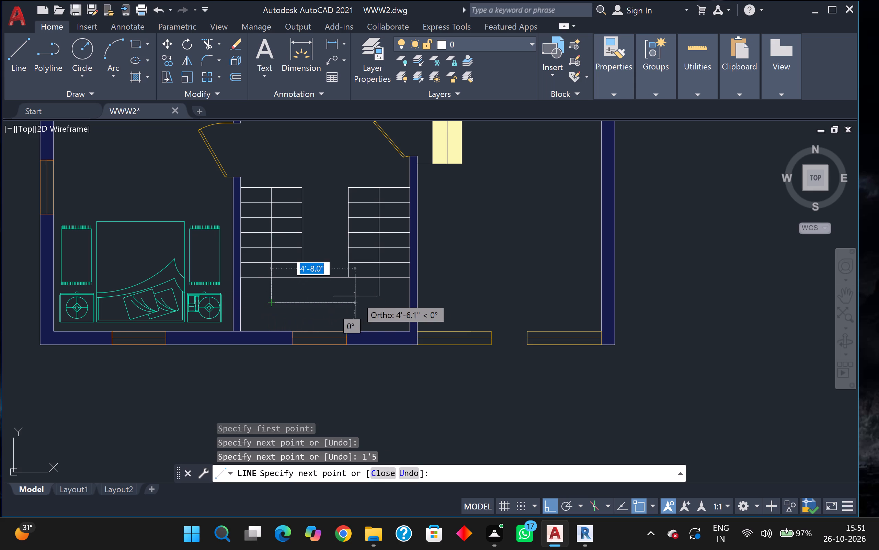
Continue the line about 6' across the landing and up to the lower end of the right flight's direction line.
scroll(359, 297, up, 1)
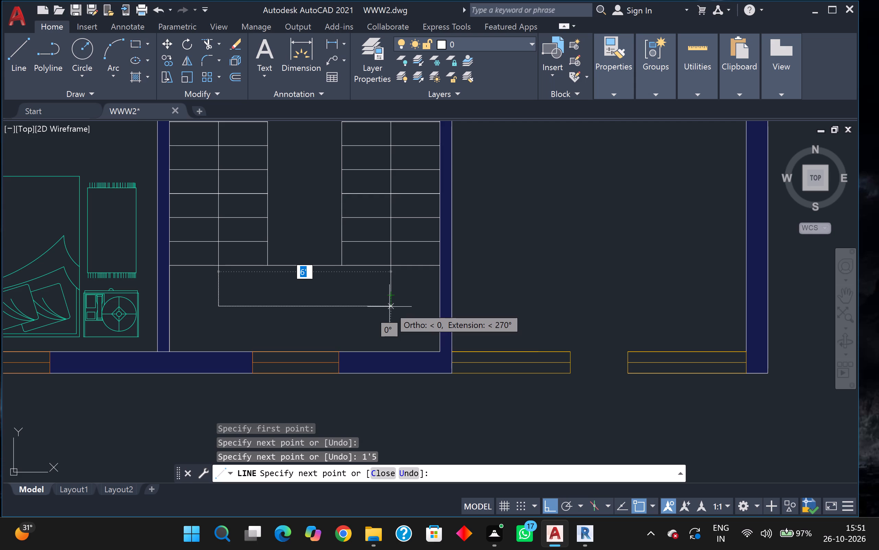
click(391, 307)
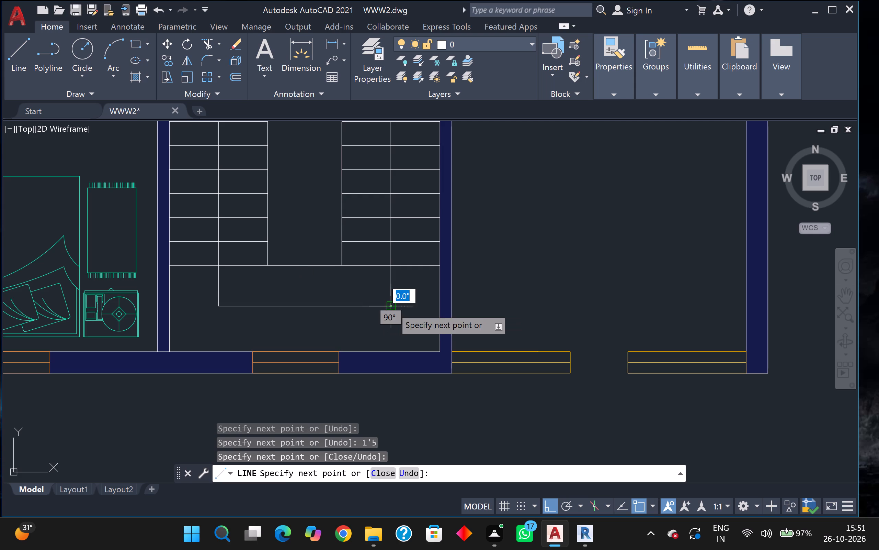
scroll(394, 300, up, 2)
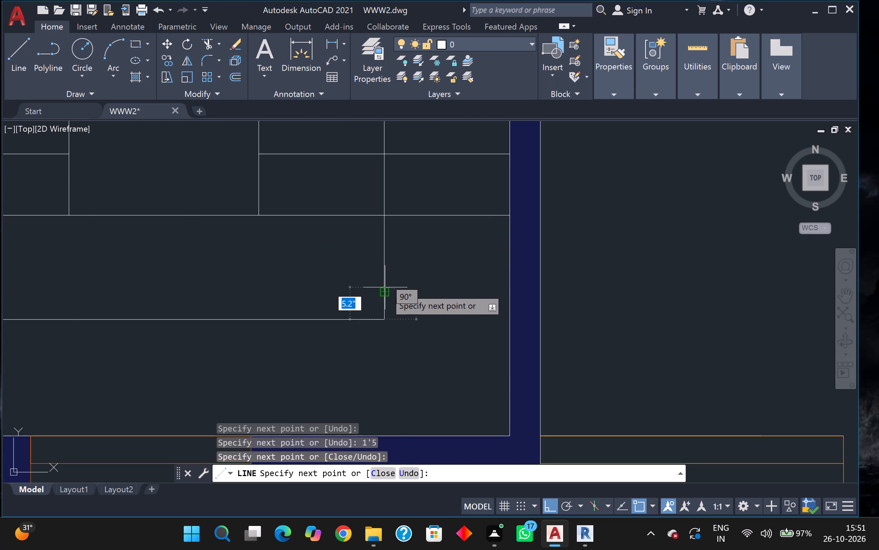
click(384, 287)
key(Escape)
Trim the left flight's direction line across the top two treads so it starts at the third tread line.
scroll(410, 313, down, 3)
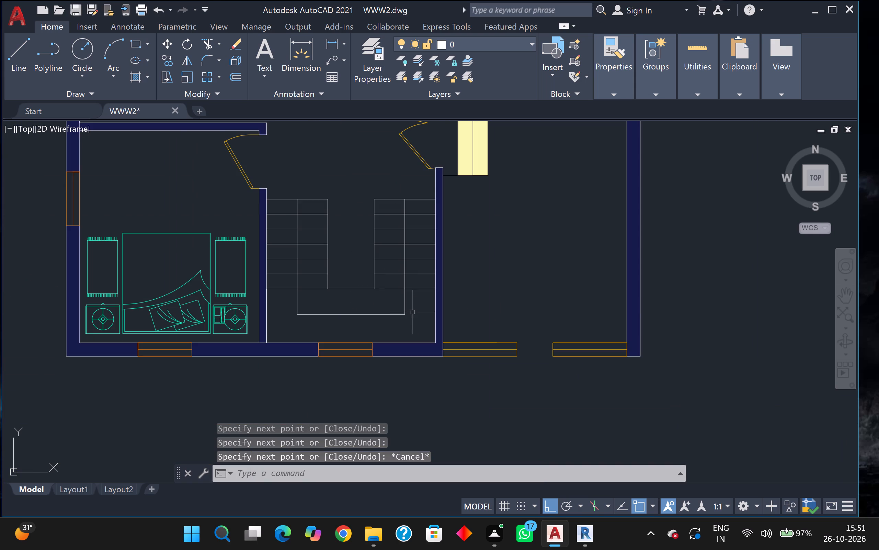
click(213, 43)
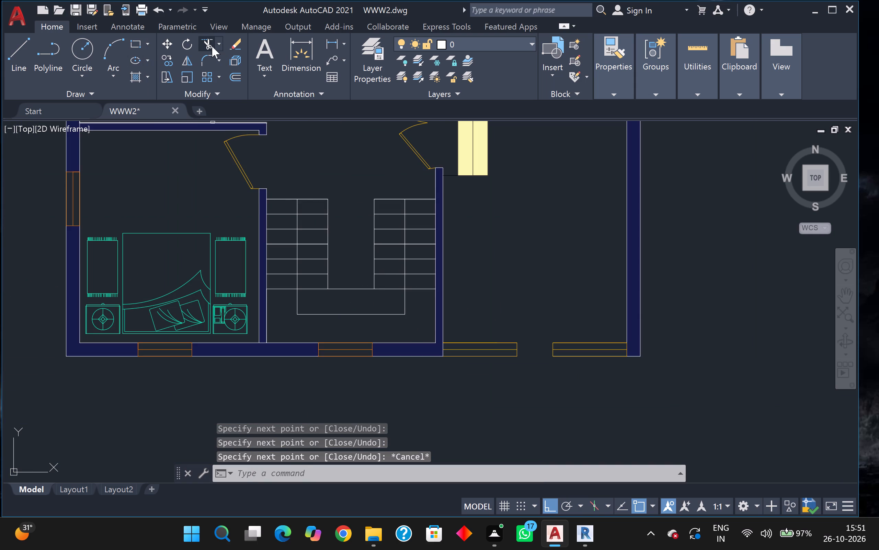
scroll(320, 205, up, 2)
click(255, 206)
click(262, 208)
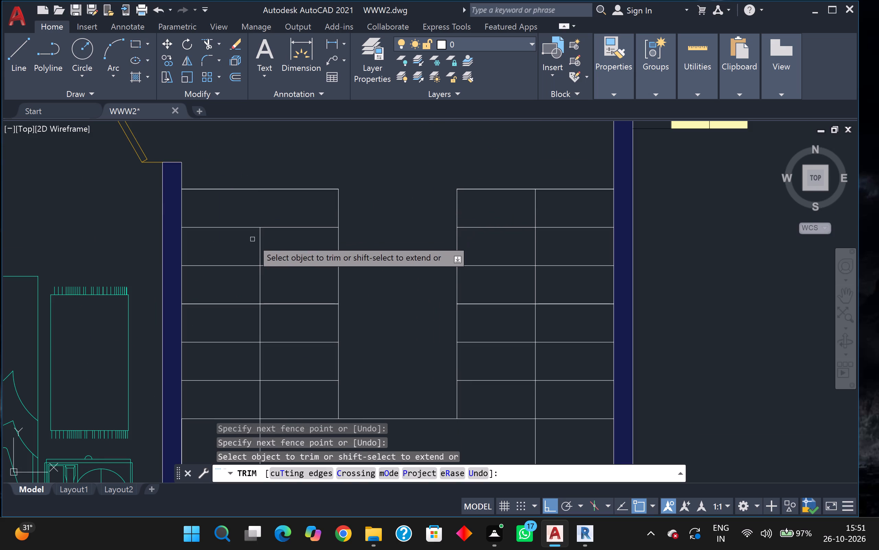
drag(253, 240, 256, 242)
click(265, 245)
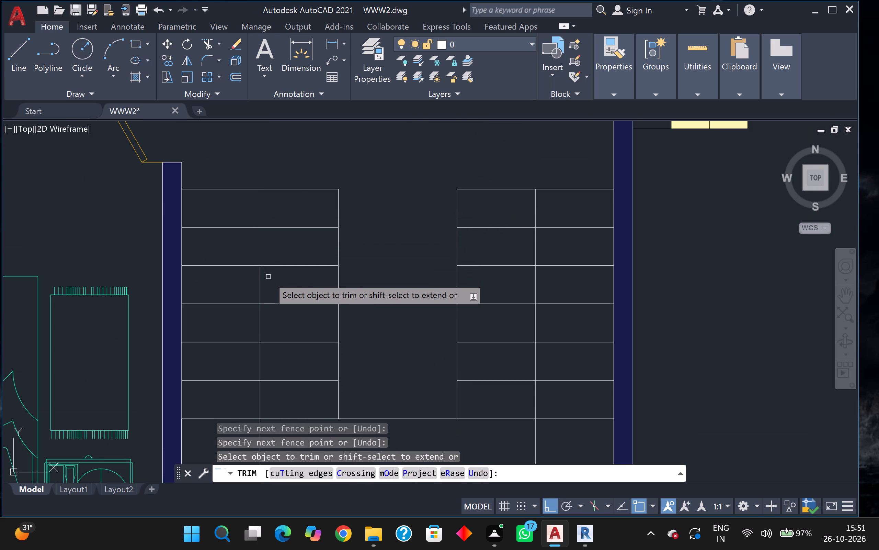
key(Escape)
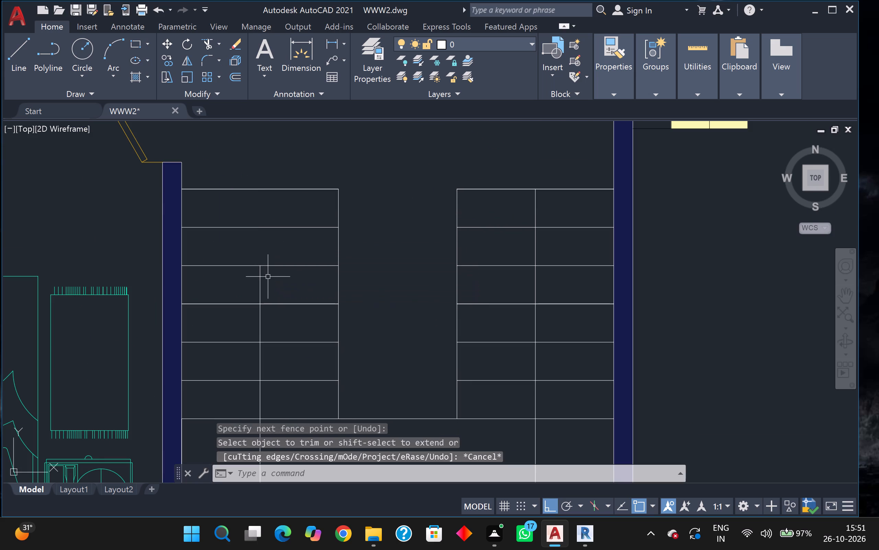
Draw the arrowhead's left side: 5" left along the fourth tread line from the direction line, and diagonally up to the direction line's tip.
scroll(265, 277, up, 2)
scroll(265, 277, down, 2)
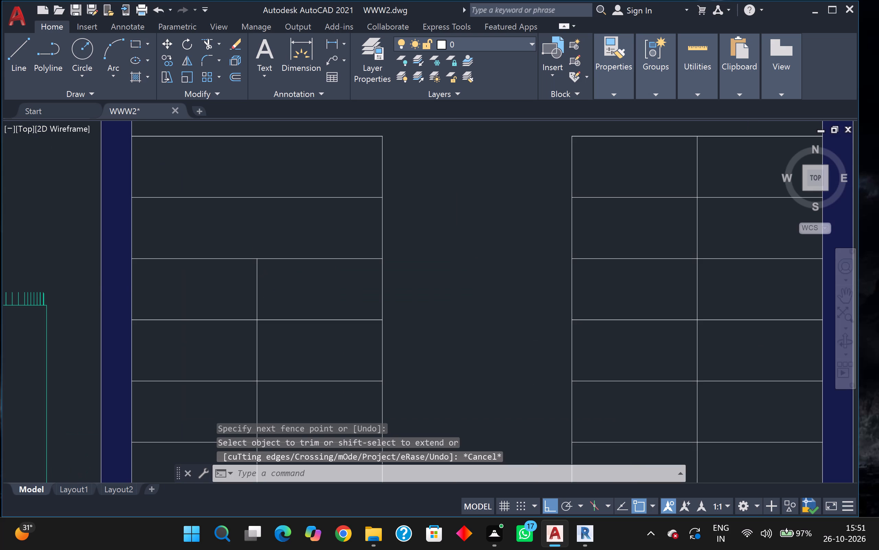
key(l)
key(Return)
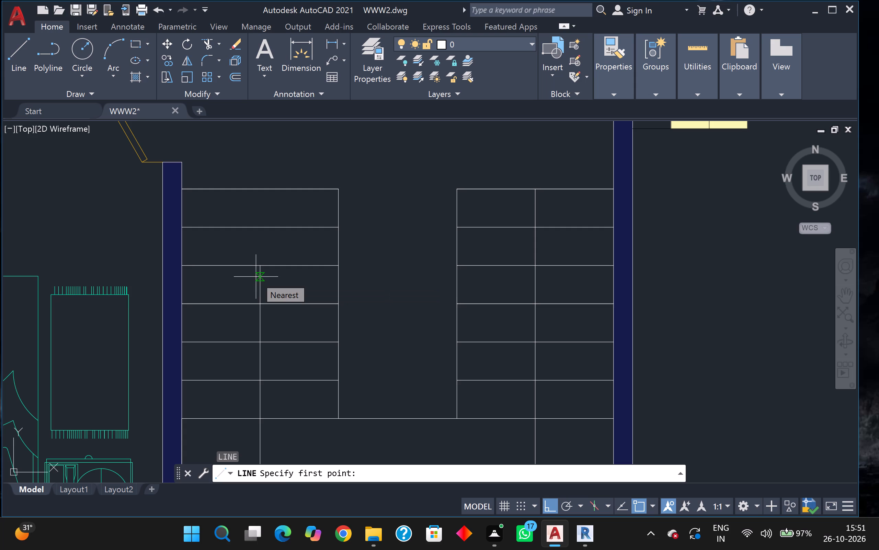
scroll(256, 277, down, 2)
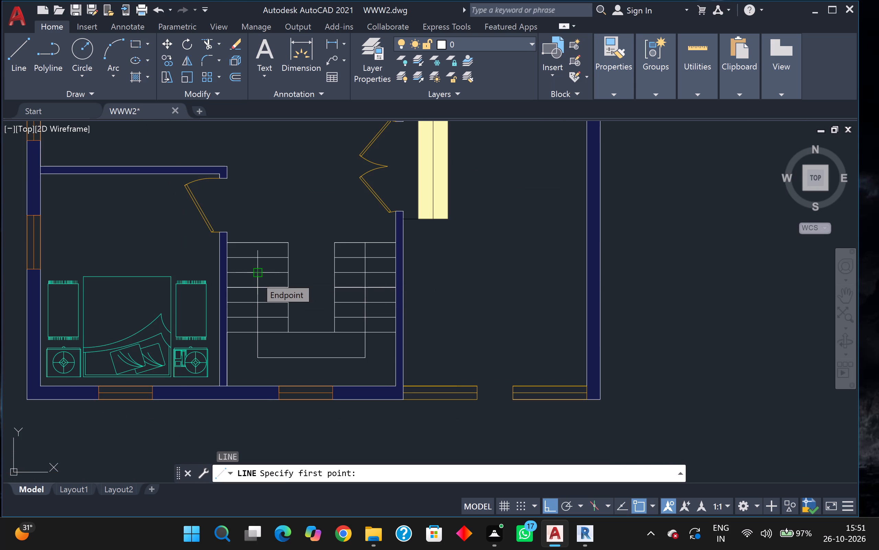
scroll(253, 279, up, 3)
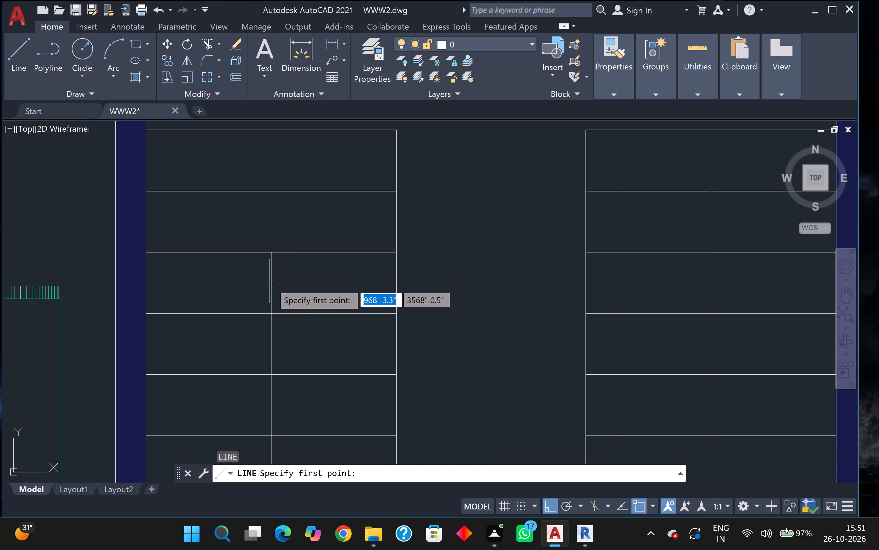
click(272, 312)
key(5)
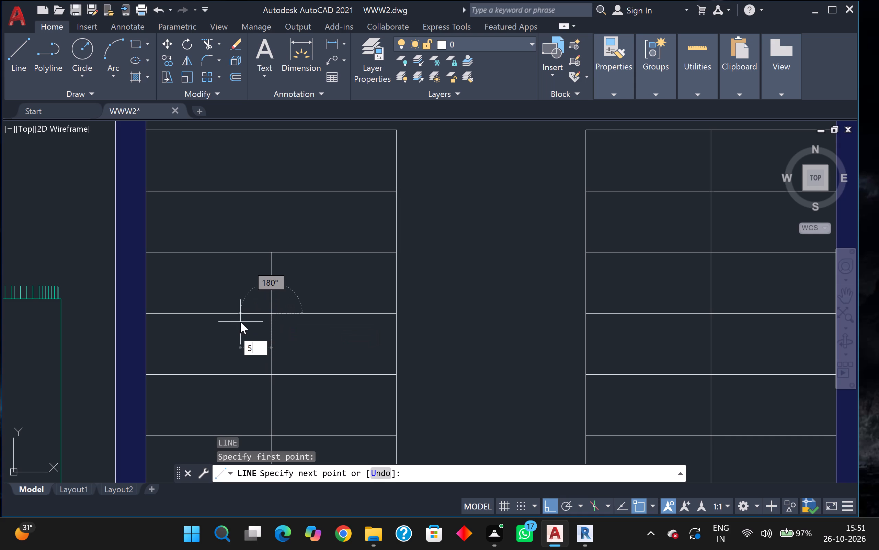
key(Return)
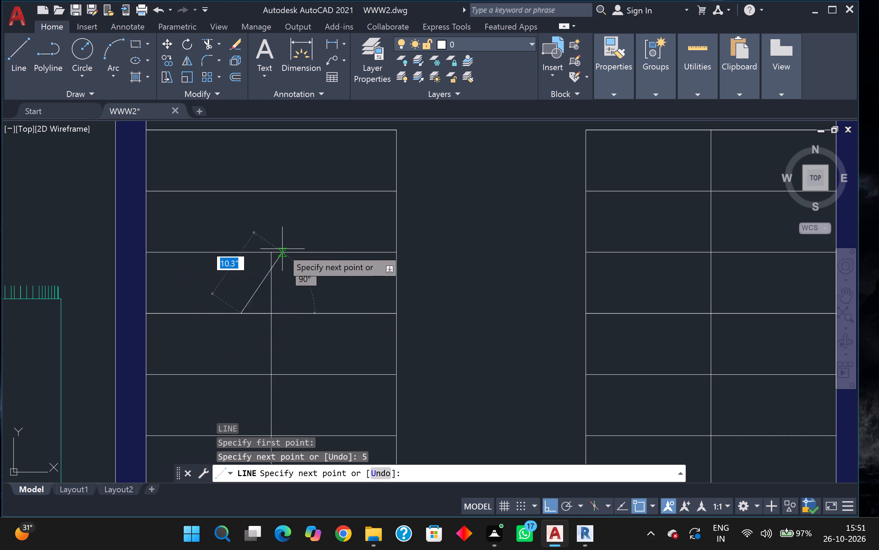
scroll(279, 249, up, 1)
click(265, 251)
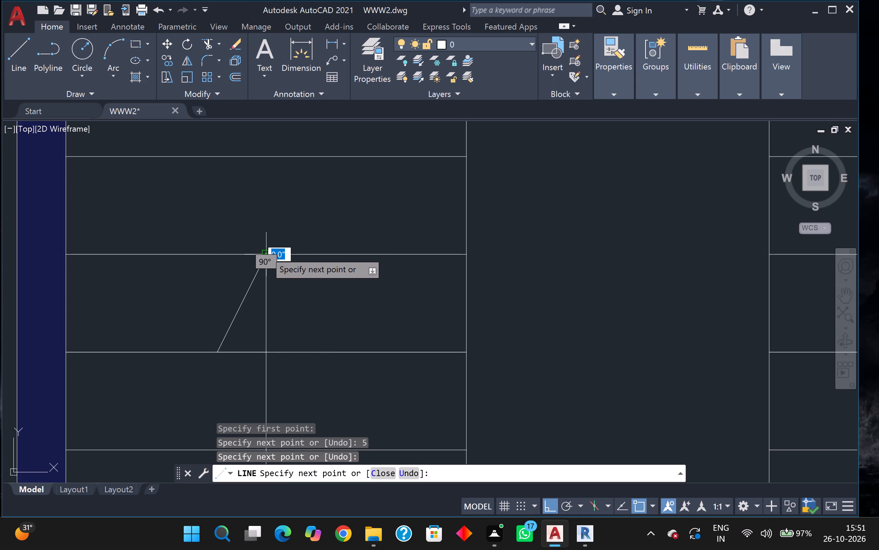
key(Escape)
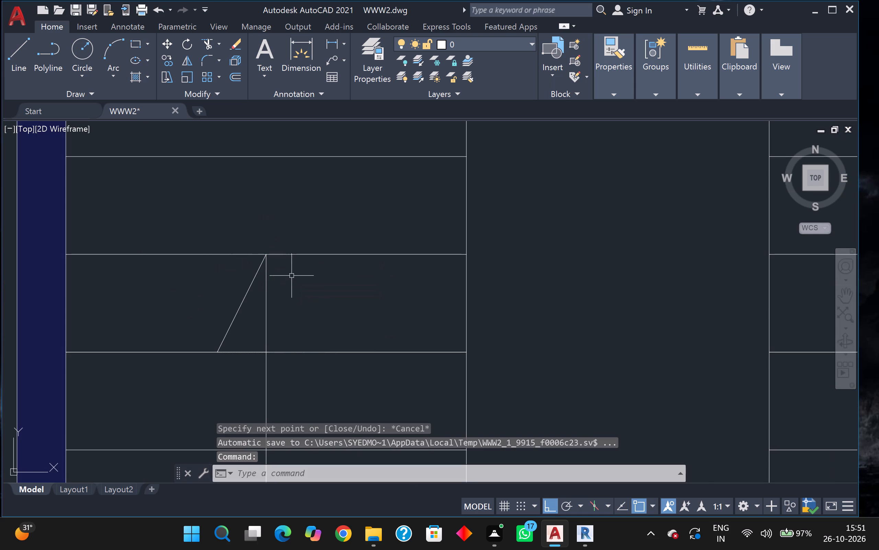
Draw the arrowhead's right side: 5" right along the fourth tread line from the direction line, and diagonally up to the same tip.
key(l)
key(Return)
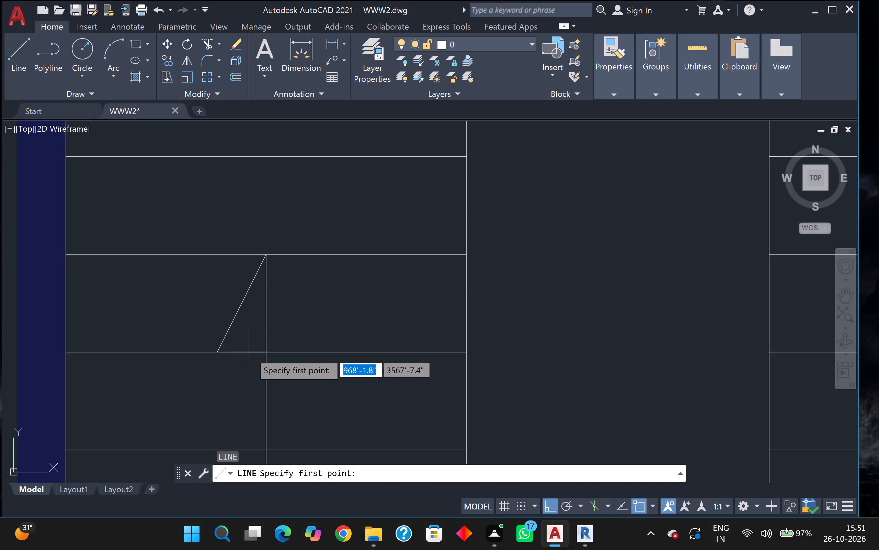
click(268, 349)
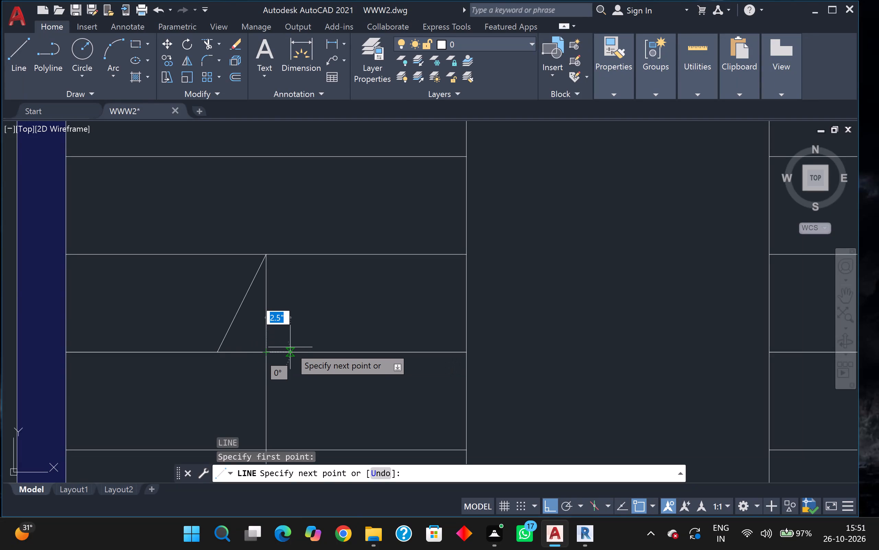
key(5)
key(Return)
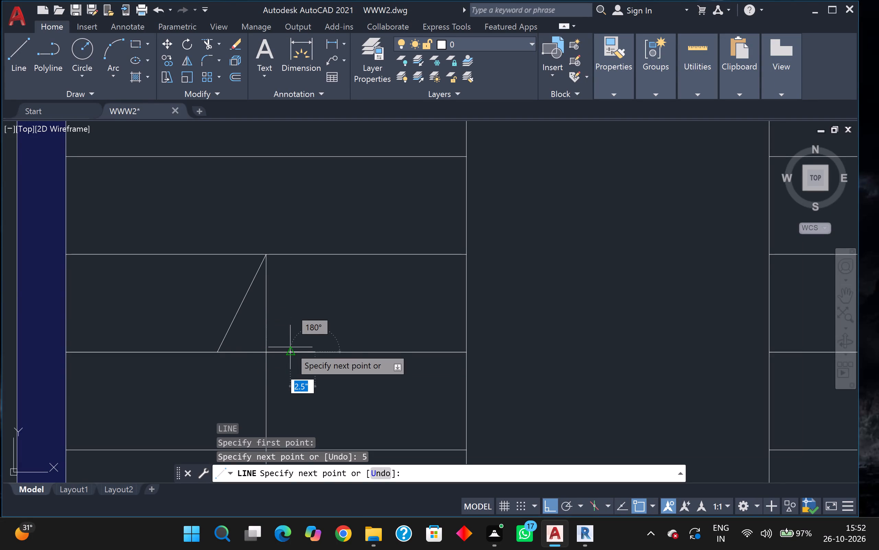
scroll(264, 295, up, 2)
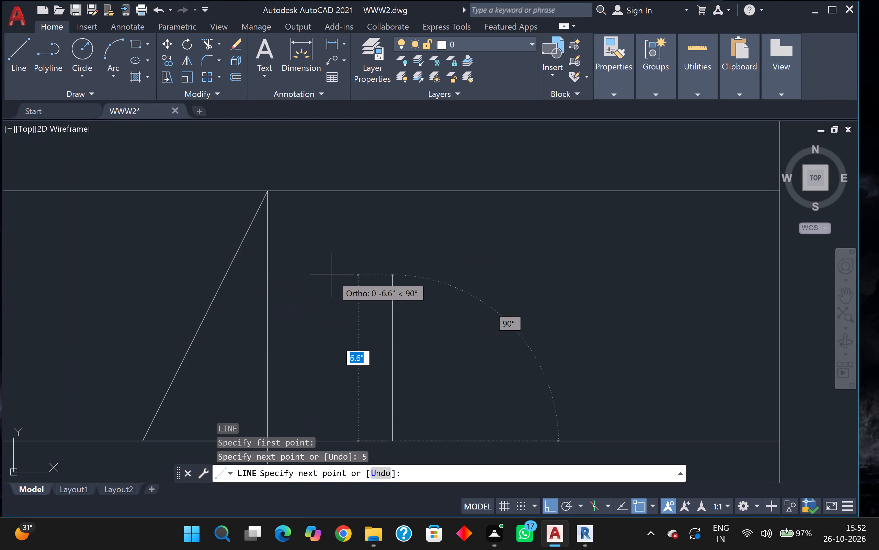
middle_drag(332, 275, 264, 377)
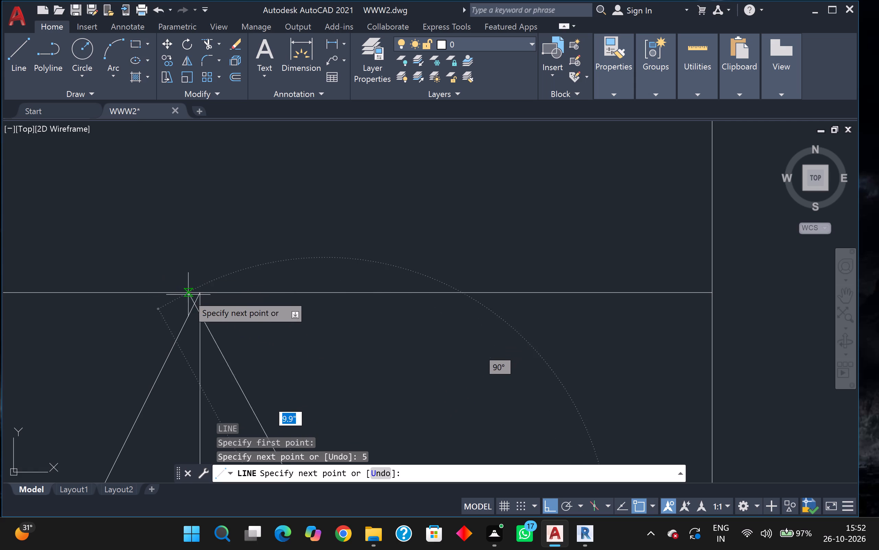
click(205, 296)
key(Escape)
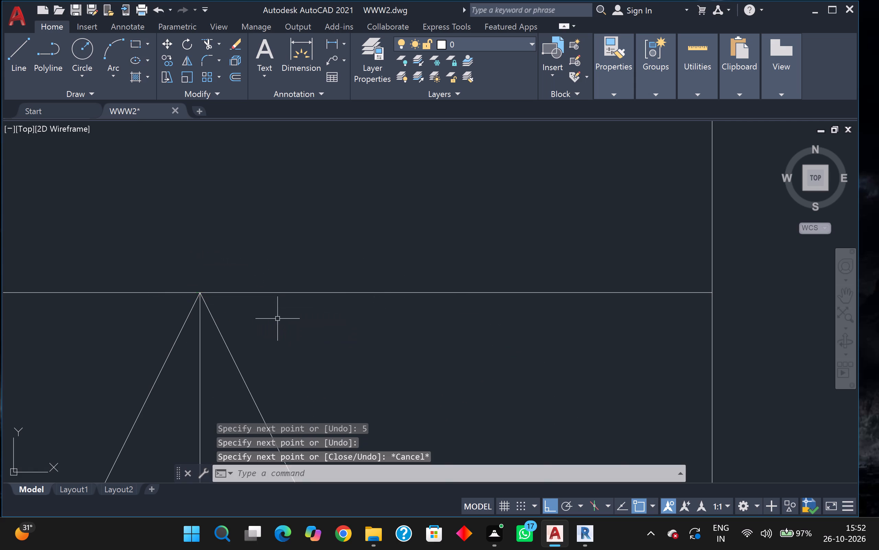
Trim the piece of the left flight's direction line that runs inside the arrowhead.
scroll(277, 319, down, 4)
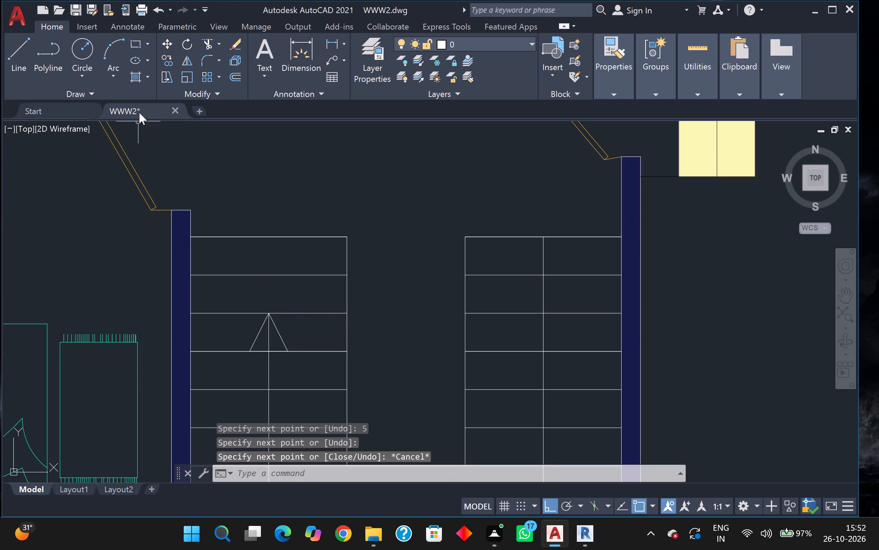
click(198, 43)
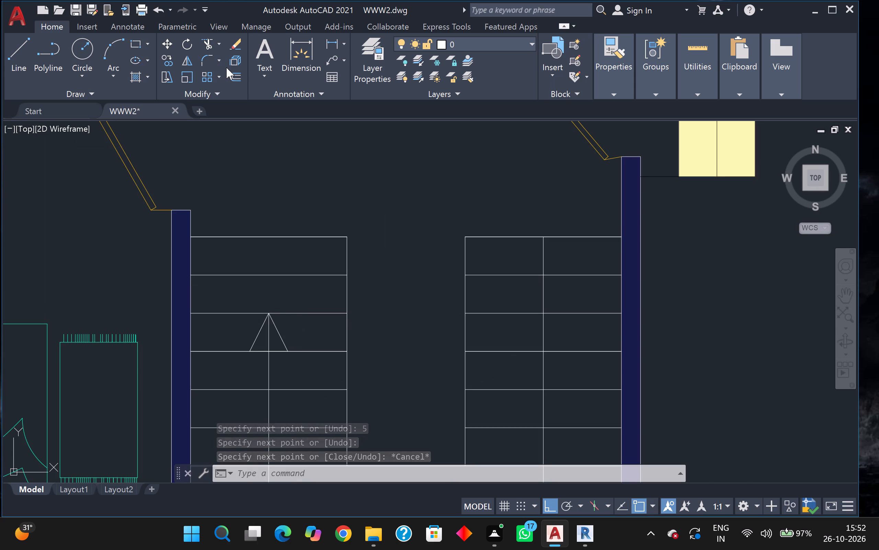
middle_drag(249, 327, 249, 292)
scroll(271, 319, up, 1)
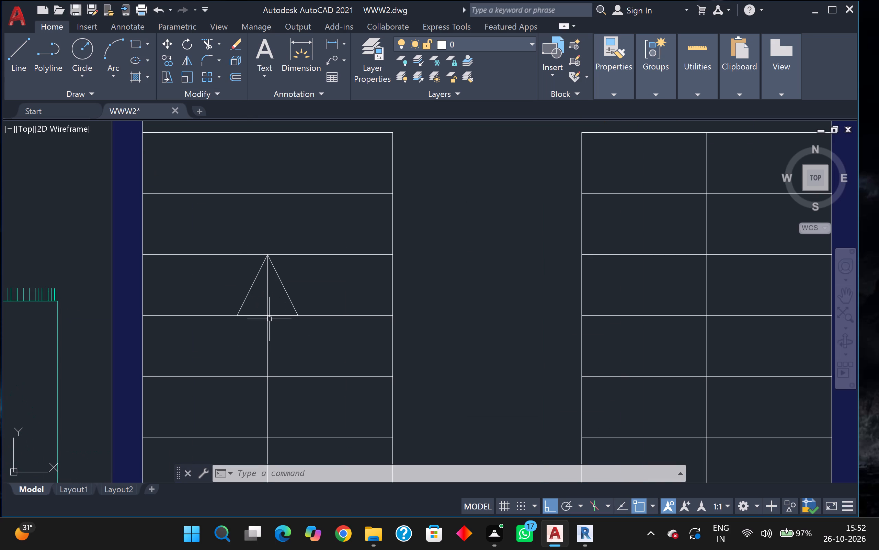
click(209, 41)
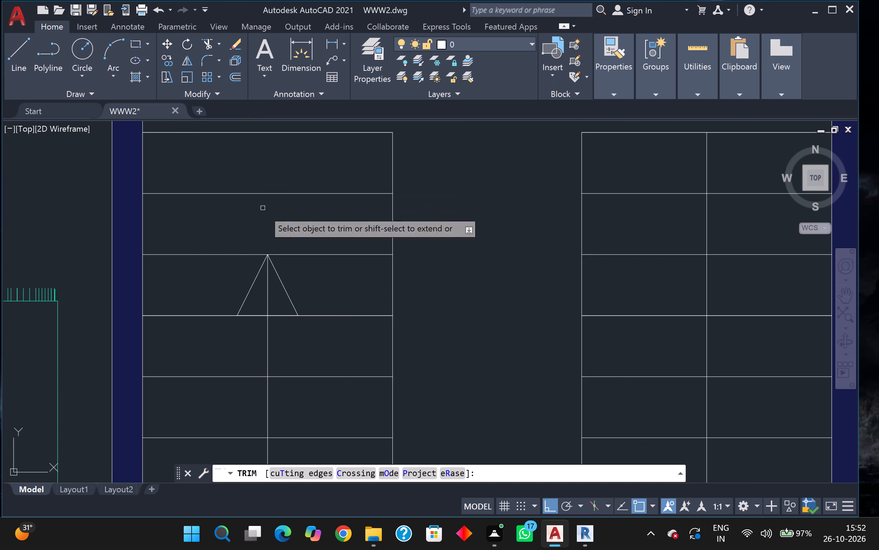
click(266, 294)
scroll(278, 342, down, 2)
middle_drag(280, 347, 266, 299)
scroll(280, 347, down, 1)
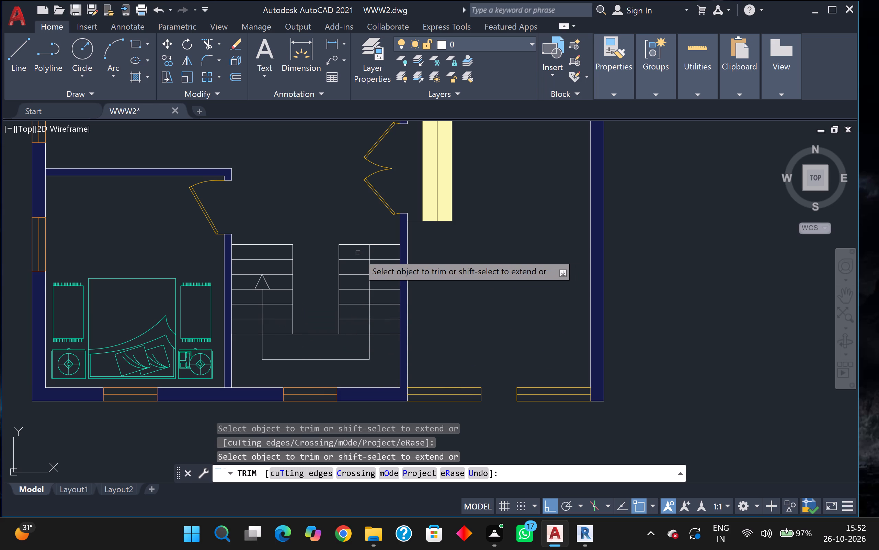
key(Escape)
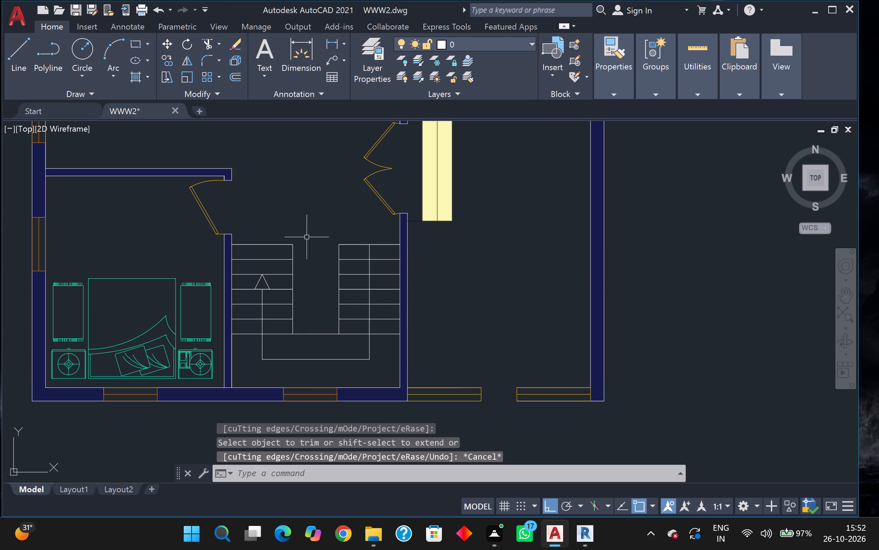
Draw a kitchen counter line: 2'5" left from the room's upper-right inner corner along the wall, and straight down to the lower wall.
scroll(307, 236, down, 1)
scroll(360, 317, down, 1)
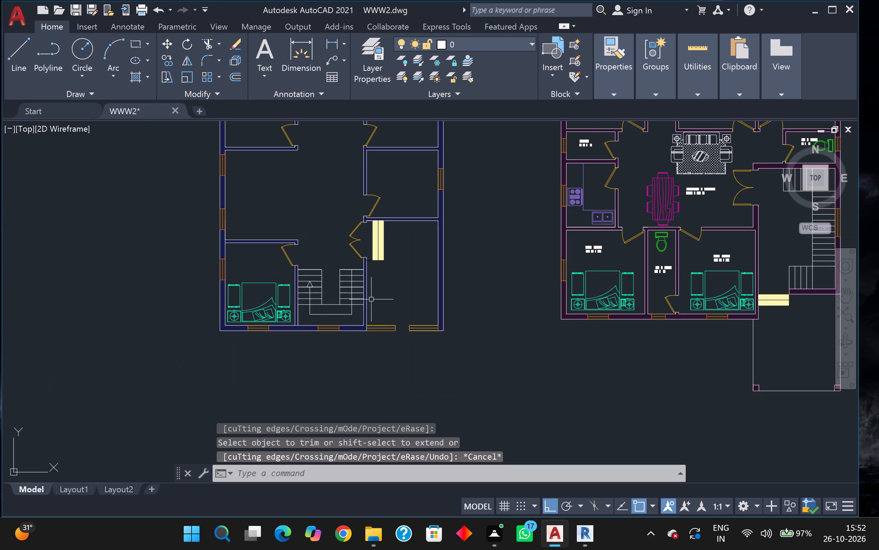
middle_drag(372, 299, 354, 385)
scroll(354, 381, down, 1)
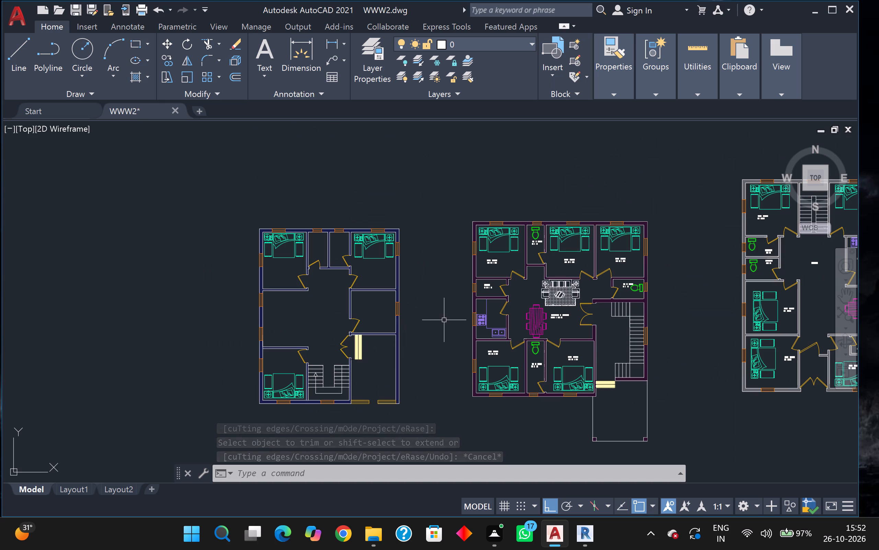
scroll(437, 315, up, 1)
middle_drag(431, 315, 419, 291)
scroll(511, 263, down, 1)
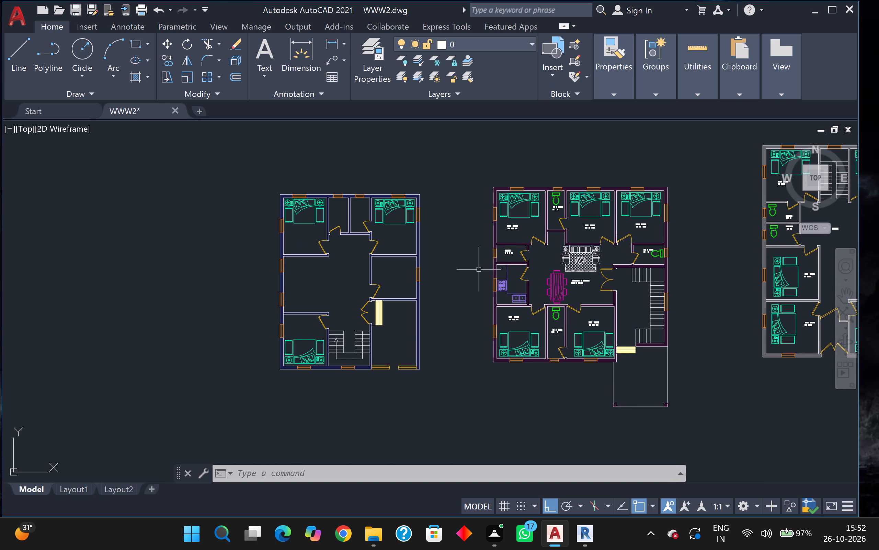
key(l)
key(Return)
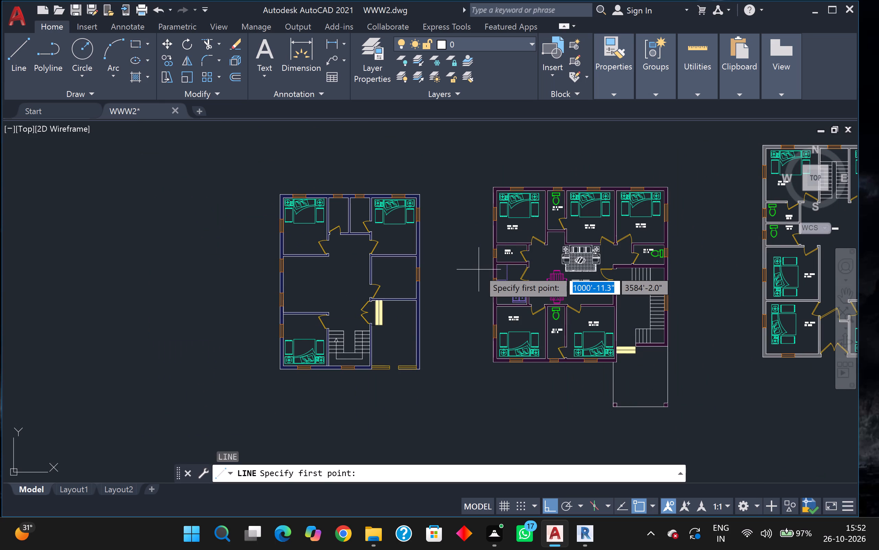
scroll(475, 269, up, 1)
scroll(352, 286, up, 1)
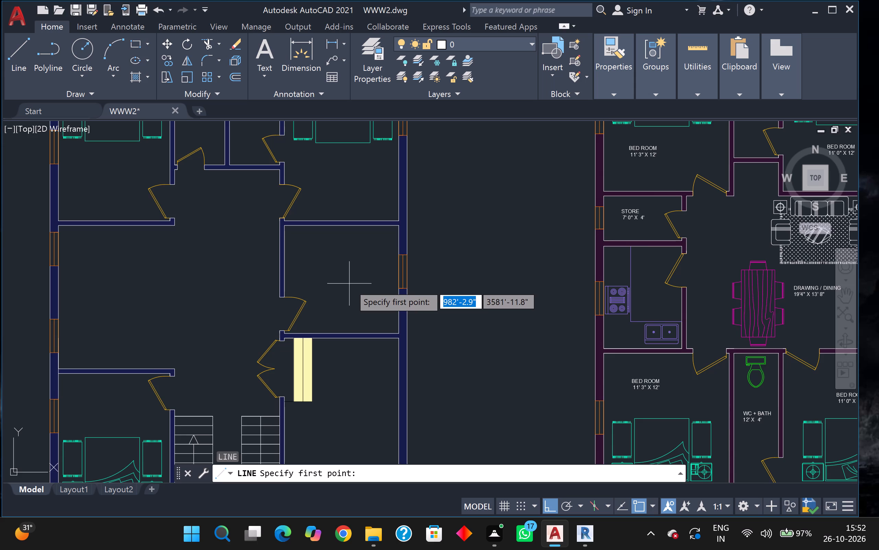
middle_drag(349, 284, 337, 304)
scroll(375, 255, up, 2)
click(407, 231)
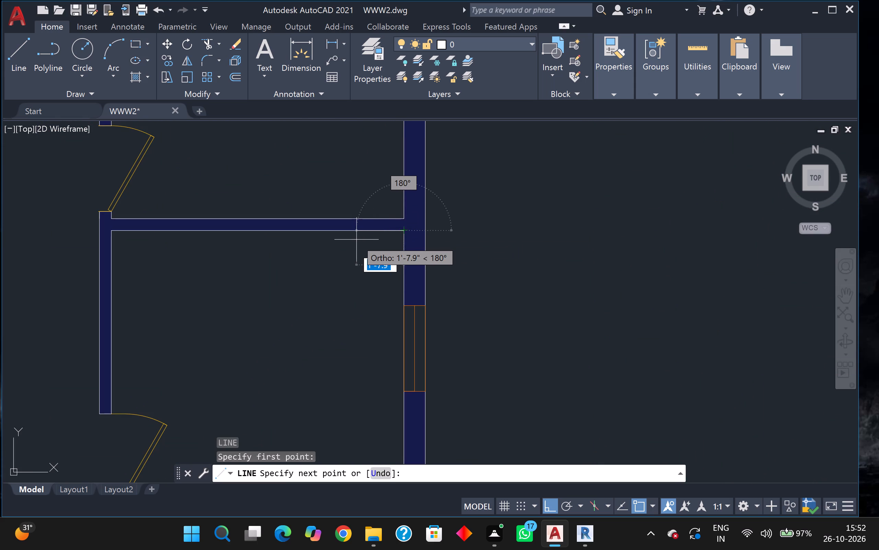
text(2'5)
key(Return)
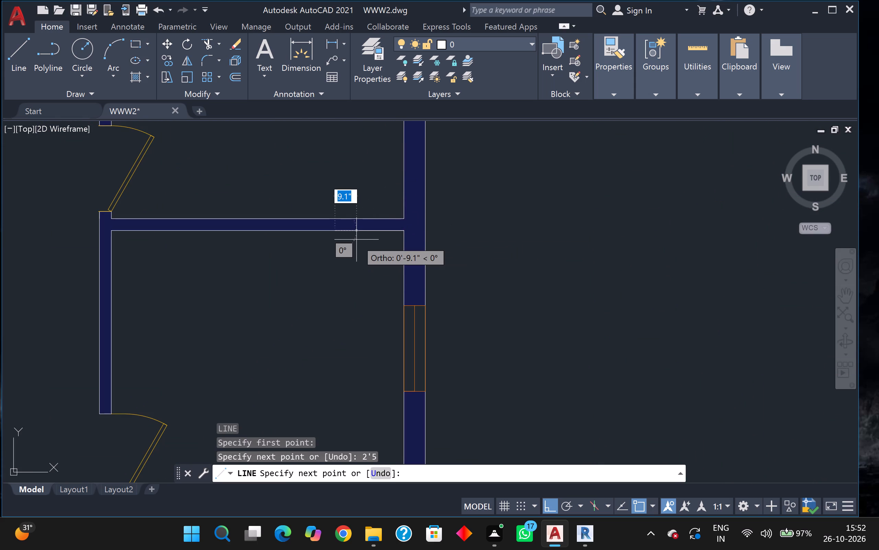
scroll(363, 261, down, 1)
middle_drag(357, 261, 359, 142)
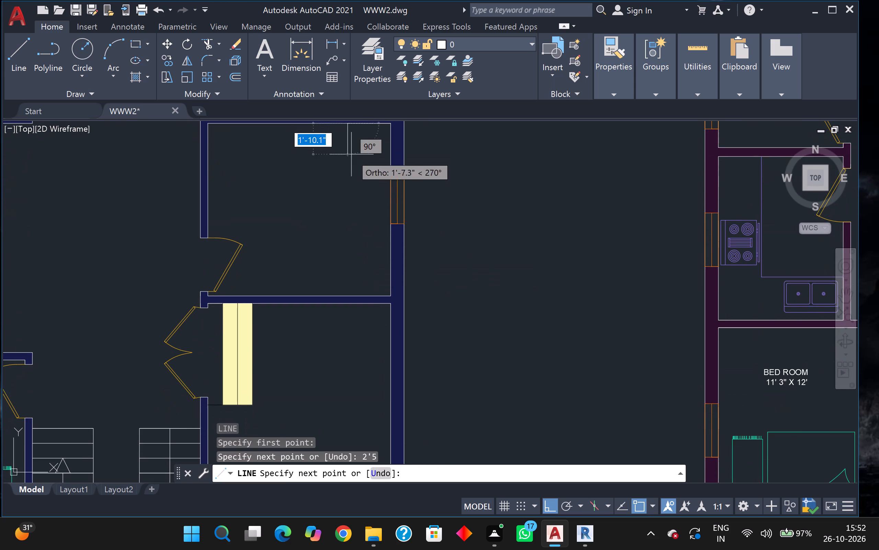
scroll(352, 282, up, 2)
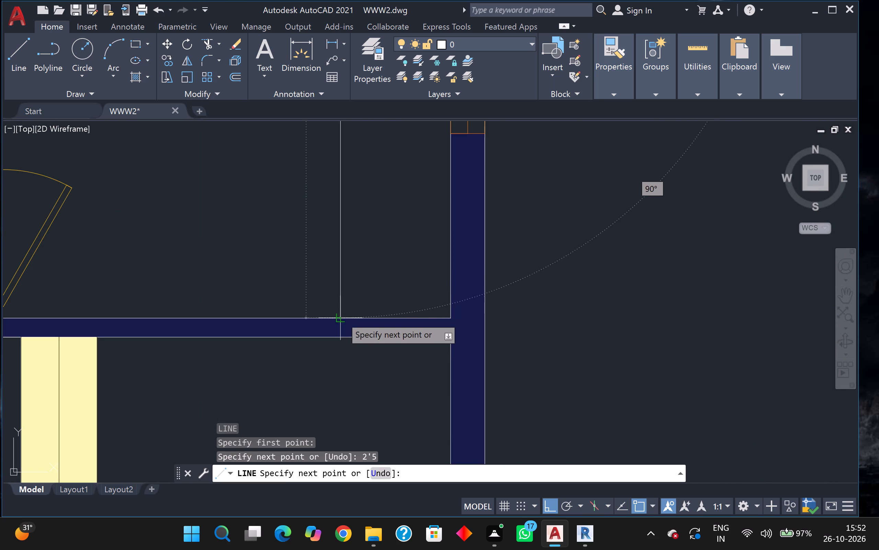
click(341, 317)
key(Escape)
scroll(348, 297, down, 1)
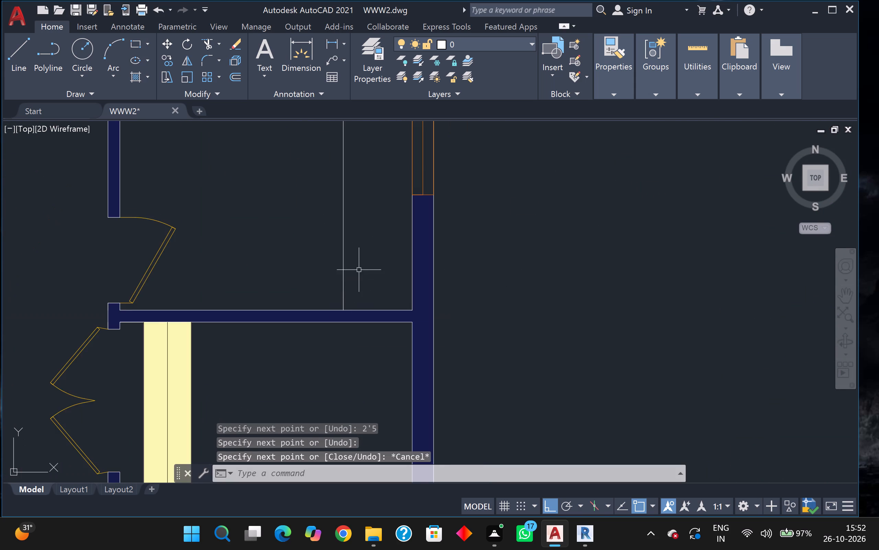
Draw the second counter line: 2'5" down from the kitchen's upper-left inner corner, and across to the vertical counter line.
middle_drag(359, 270, 352, 388)
key(l)
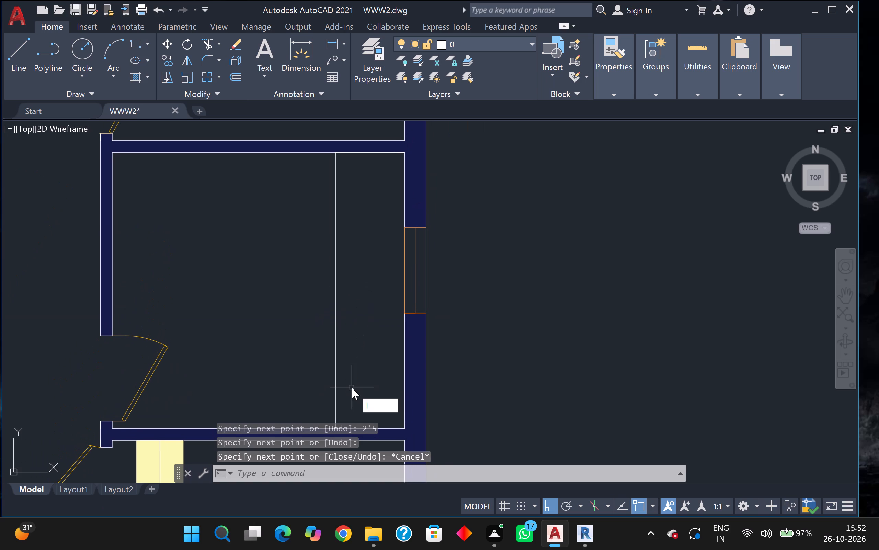
key(Return)
middle_drag(219, 267, 327, 296)
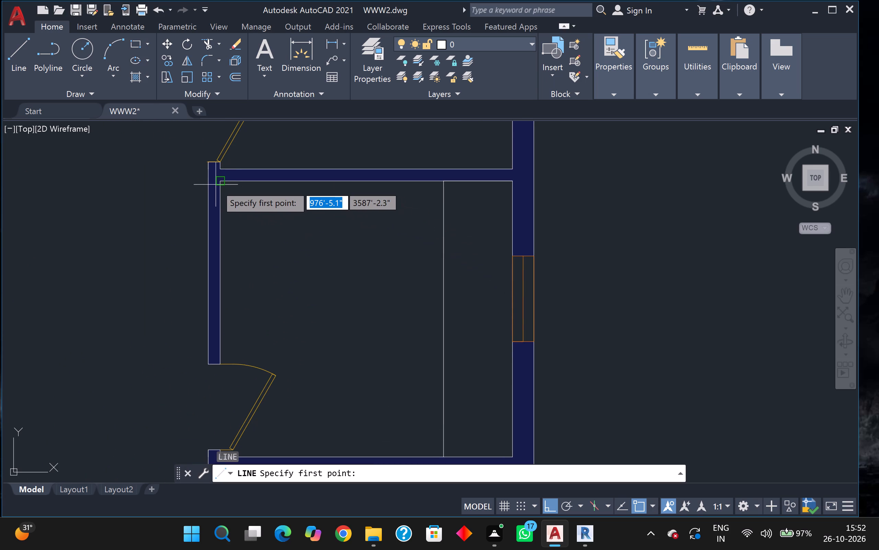
drag(220, 184, 222, 188)
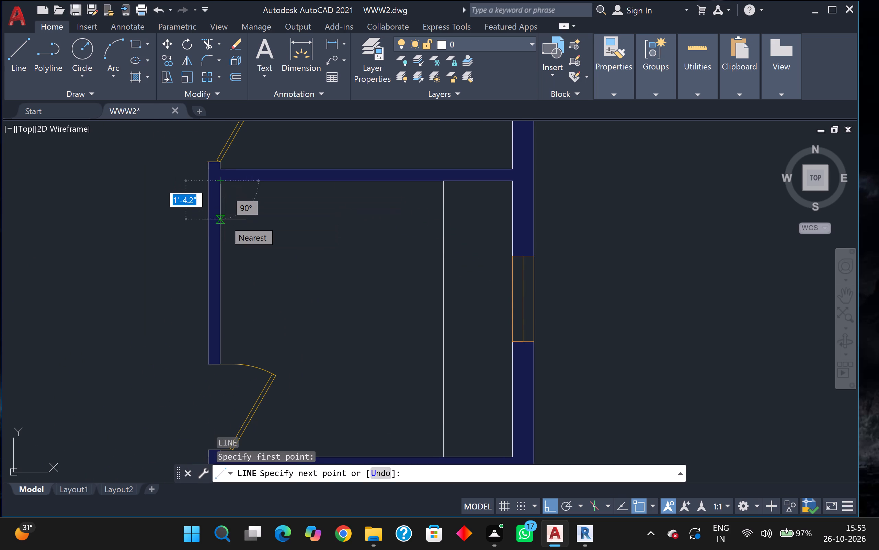
text(2'5)
key(Return)
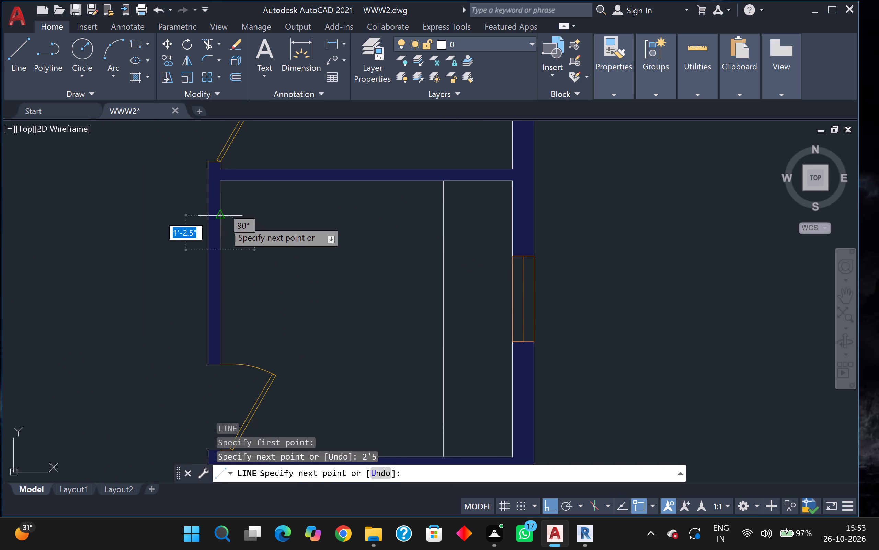
scroll(297, 208, down, 3)
scroll(332, 220, up, 2)
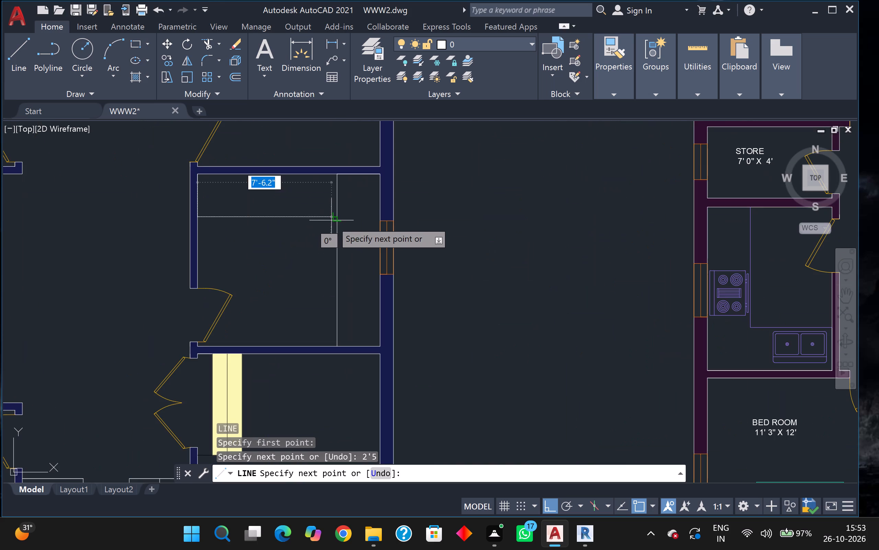
scroll(331, 220, up, 1)
click(337, 212)
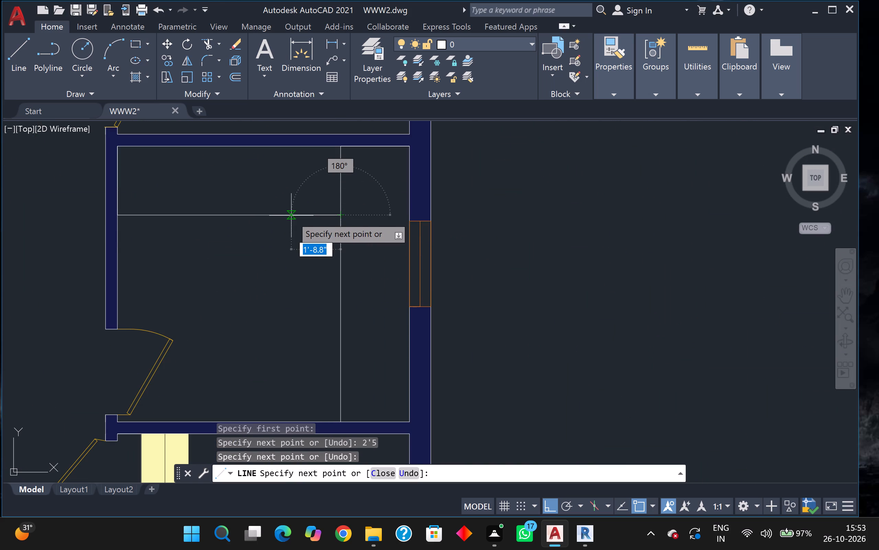
scroll(291, 216, up, 2)
key(Escape)
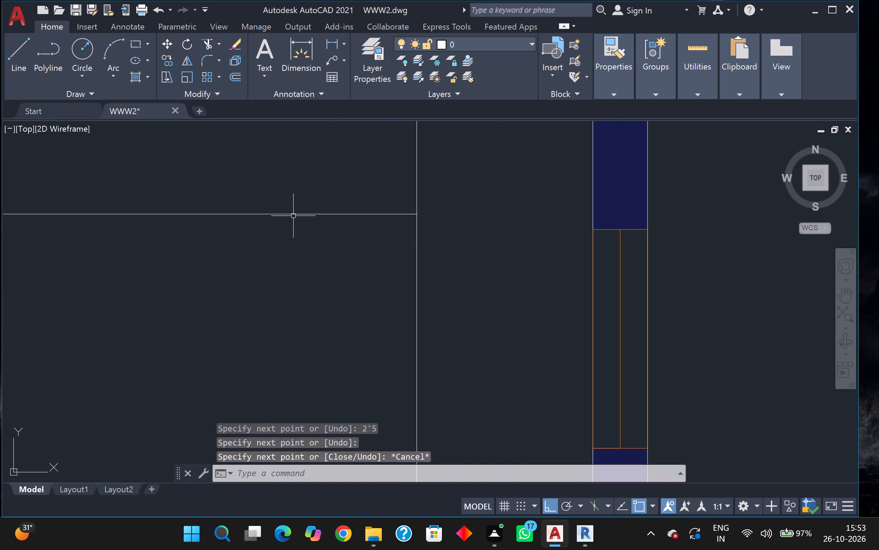
Trim the vertical counter line above the horizontal one so the kitchen counter forms an L-shaped edge.
scroll(293, 216, down, 2)
click(211, 46)
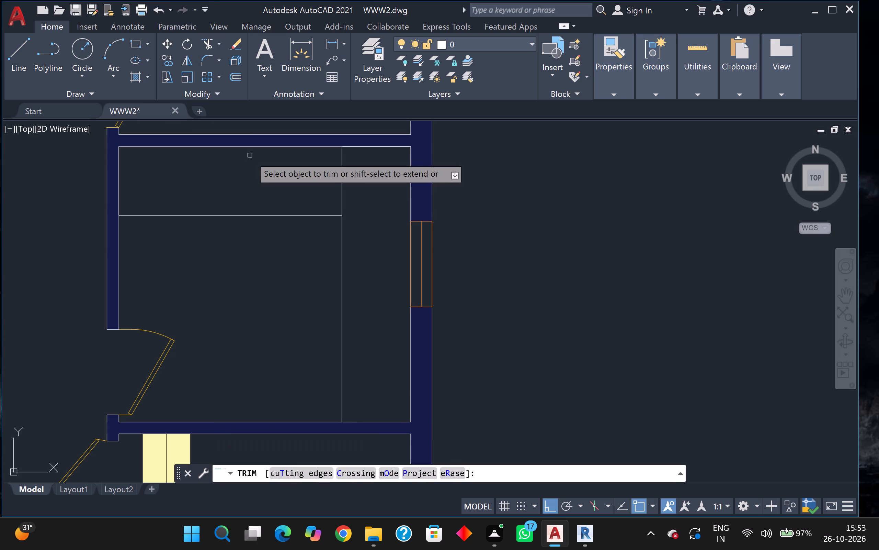
drag(252, 158, 274, 174)
drag(361, 187, 343, 186)
click(319, 179)
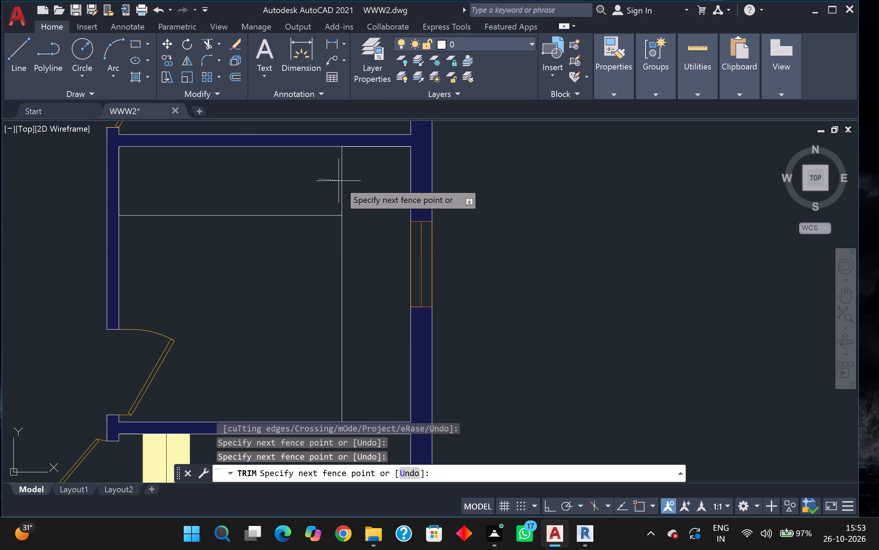
click(342, 182)
click(342, 182)
scroll(357, 182, down, 1)
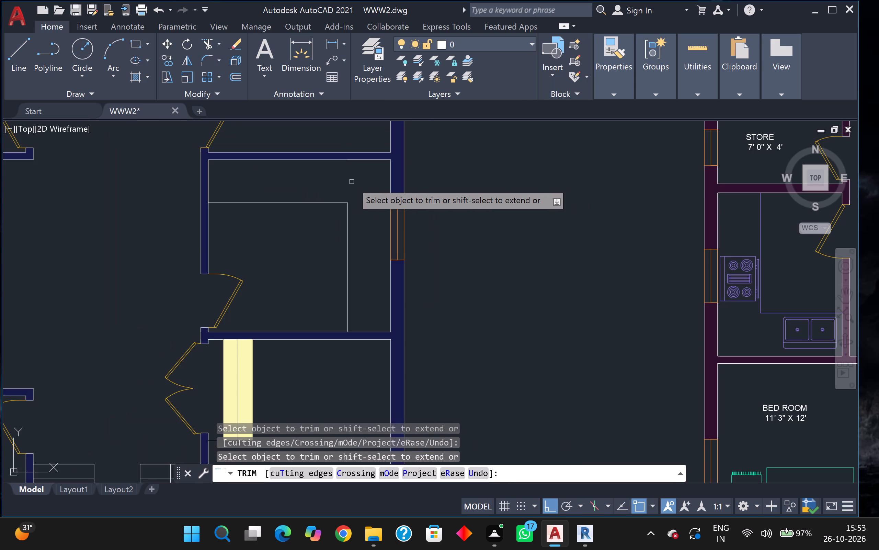
scroll(352, 182, down, 1)
key(Escape)
Copy the stove from the neighbouring plan's kitchen about 25'-7.5" straight left into the new kitchen.
middle_drag(498, 211, 452, 222)
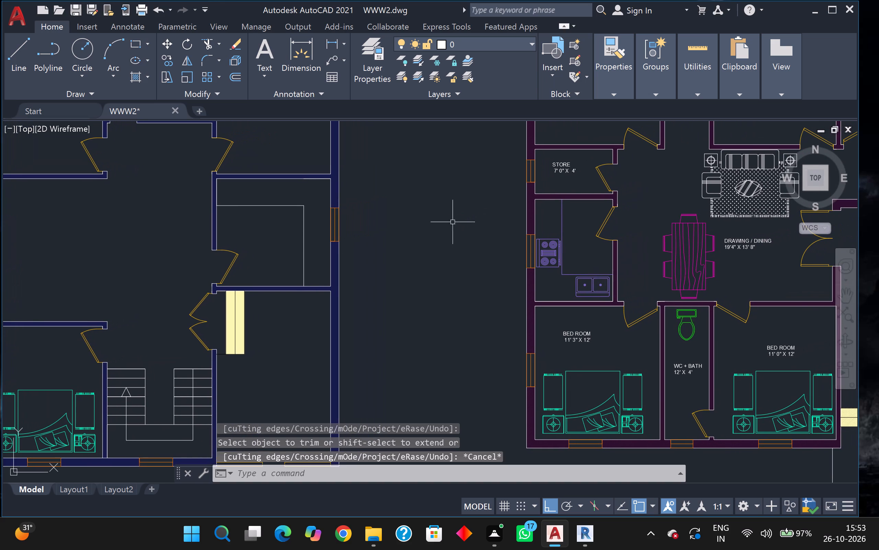
click(551, 258)
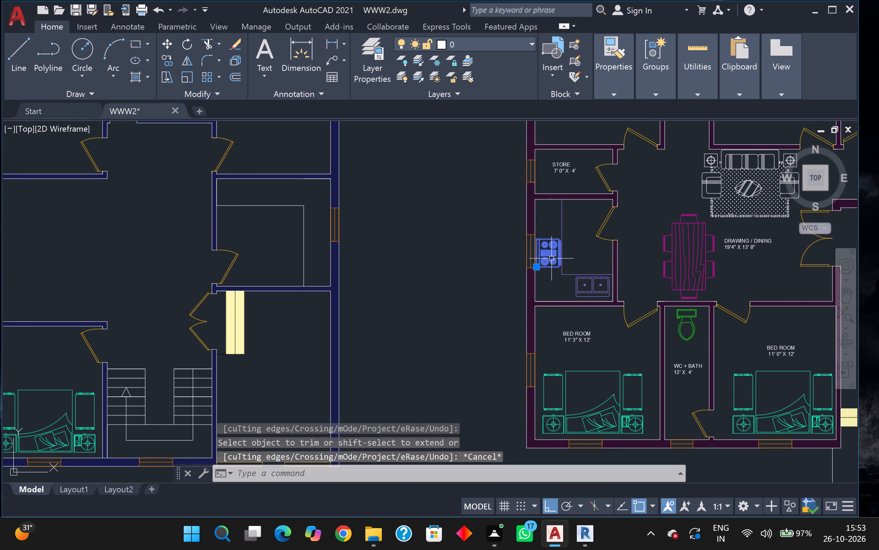
key(c)
key(o)
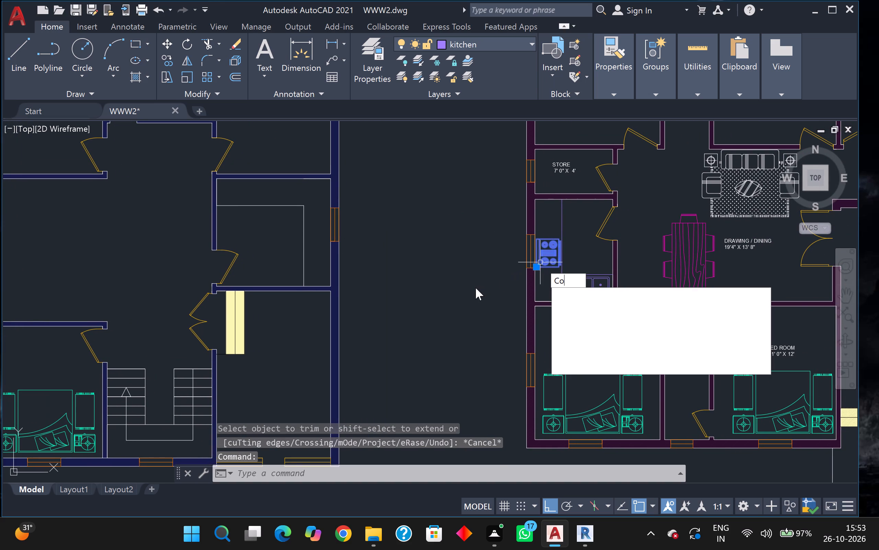
key(Return)
click(552, 257)
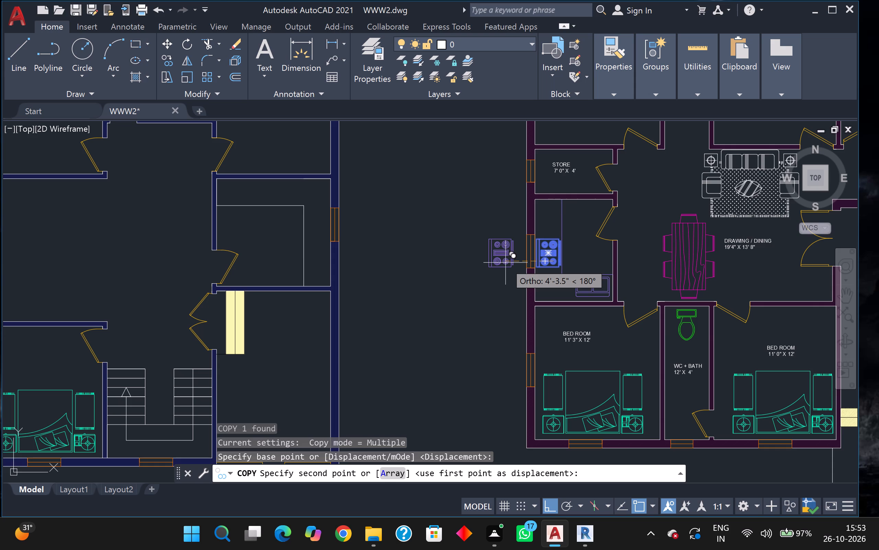
scroll(505, 263, down, 1)
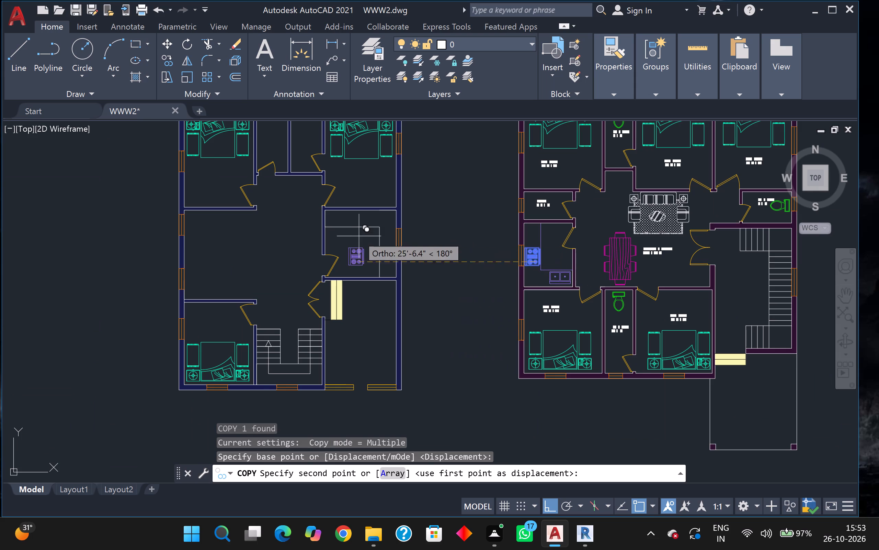
scroll(355, 228, up, 1)
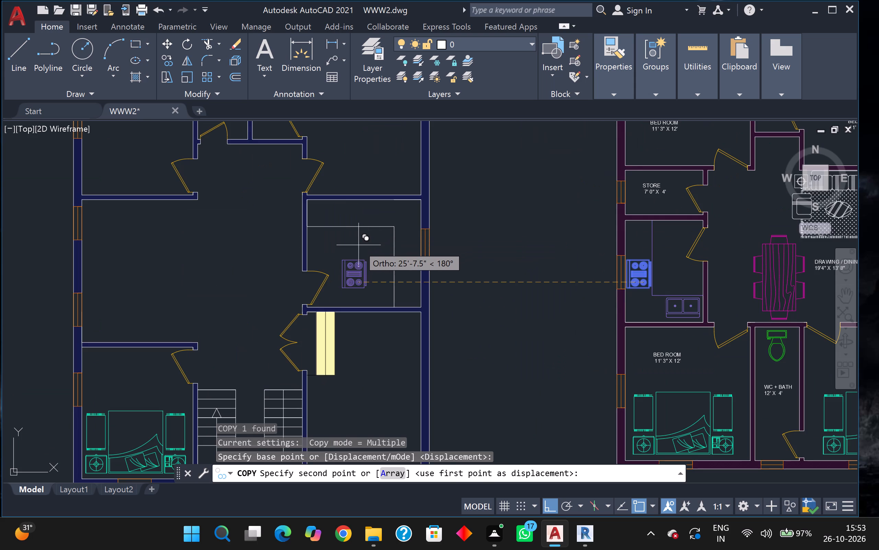
click(358, 245)
key(Escape)
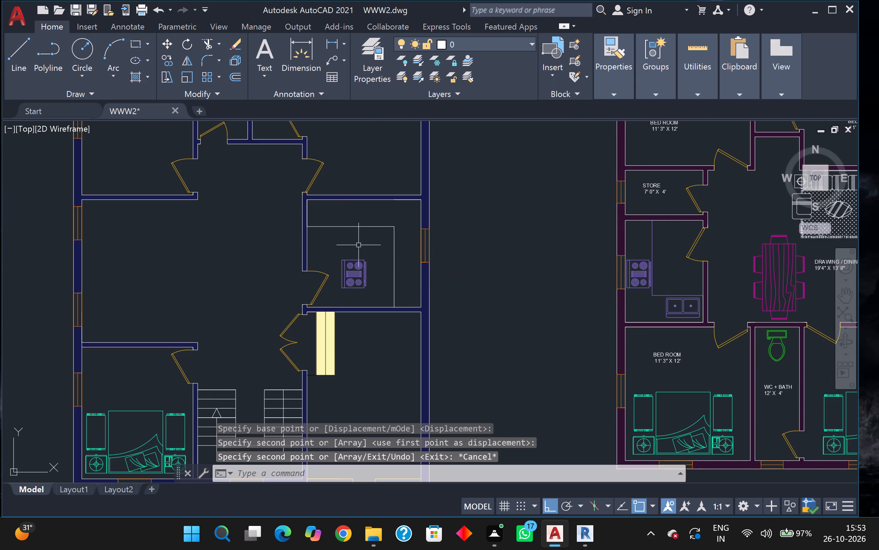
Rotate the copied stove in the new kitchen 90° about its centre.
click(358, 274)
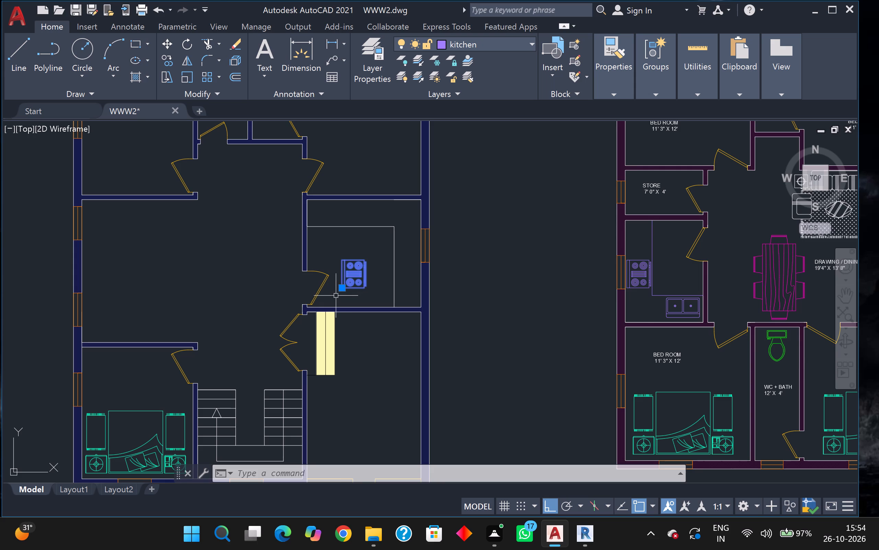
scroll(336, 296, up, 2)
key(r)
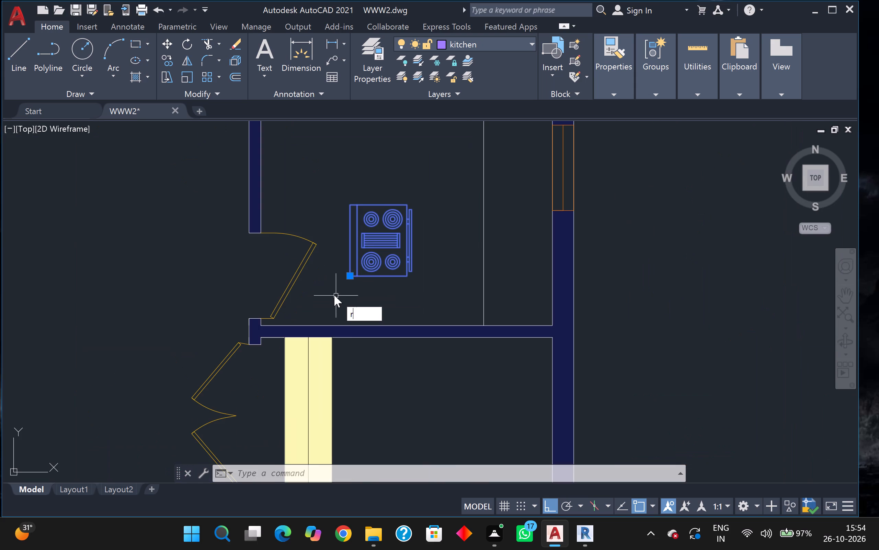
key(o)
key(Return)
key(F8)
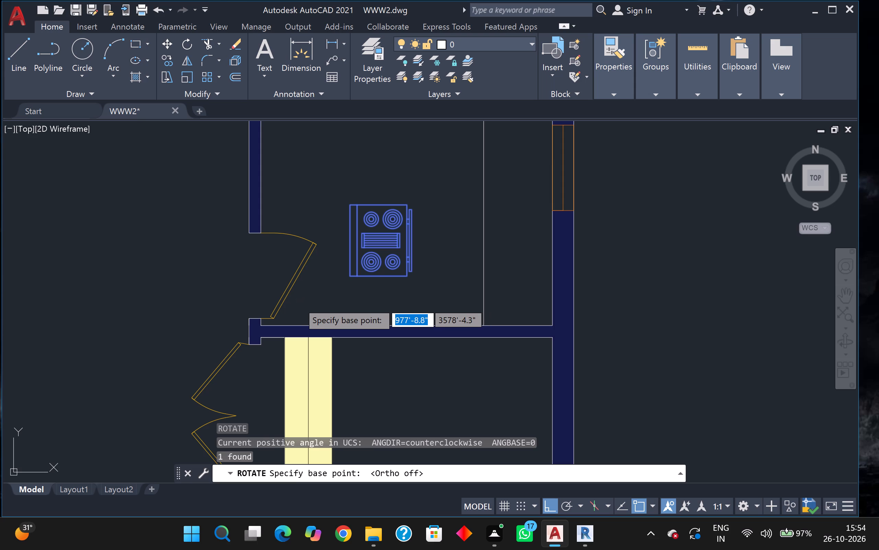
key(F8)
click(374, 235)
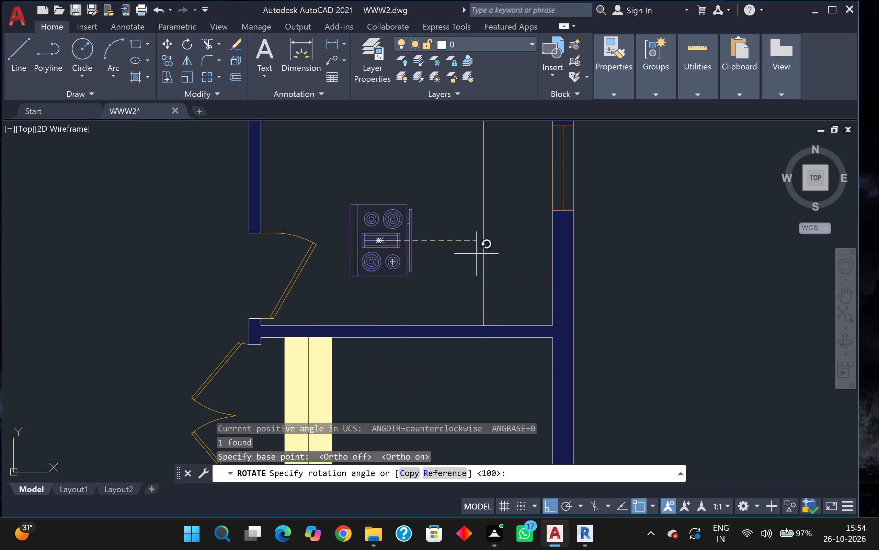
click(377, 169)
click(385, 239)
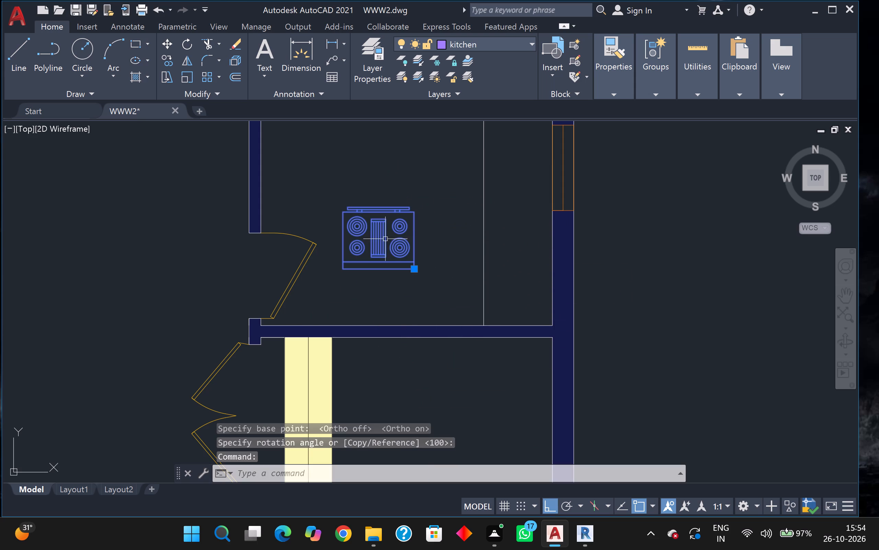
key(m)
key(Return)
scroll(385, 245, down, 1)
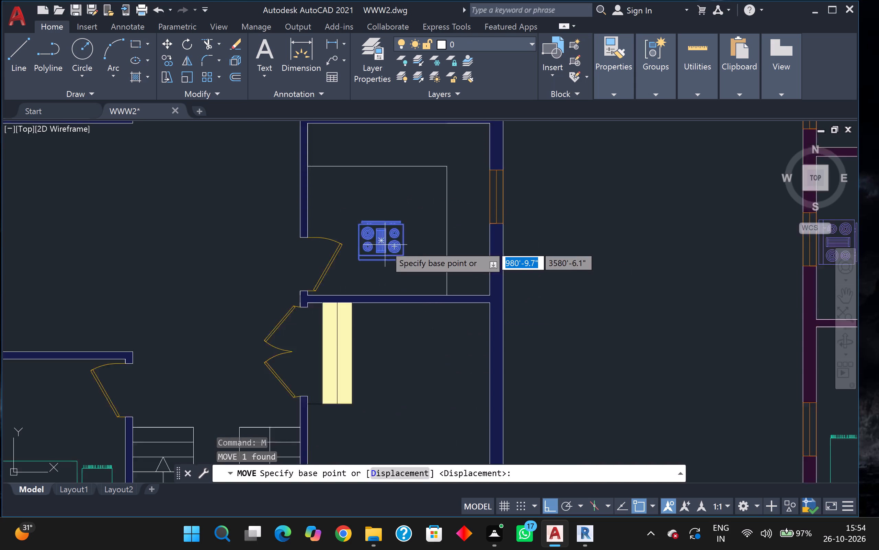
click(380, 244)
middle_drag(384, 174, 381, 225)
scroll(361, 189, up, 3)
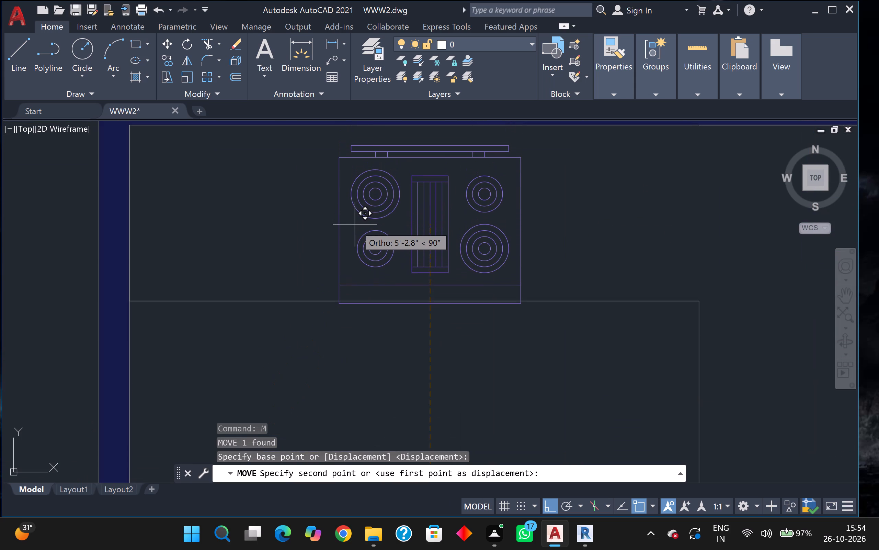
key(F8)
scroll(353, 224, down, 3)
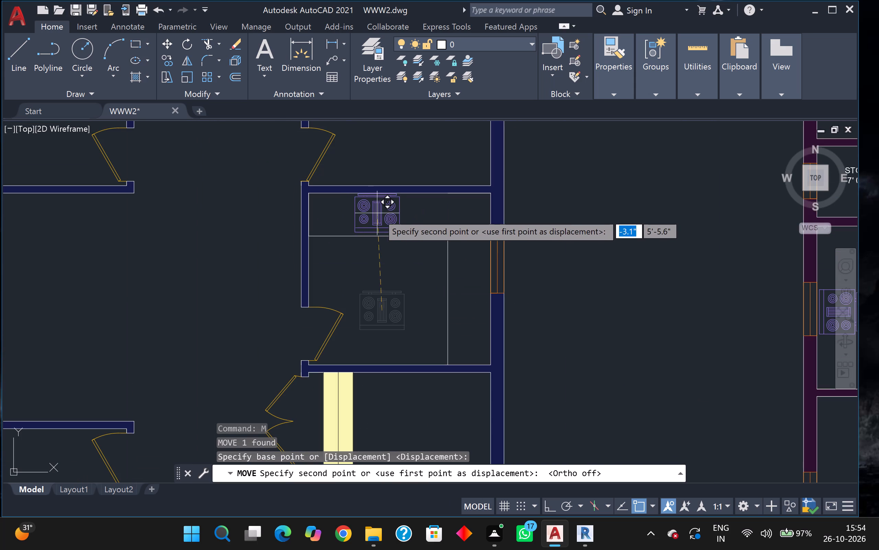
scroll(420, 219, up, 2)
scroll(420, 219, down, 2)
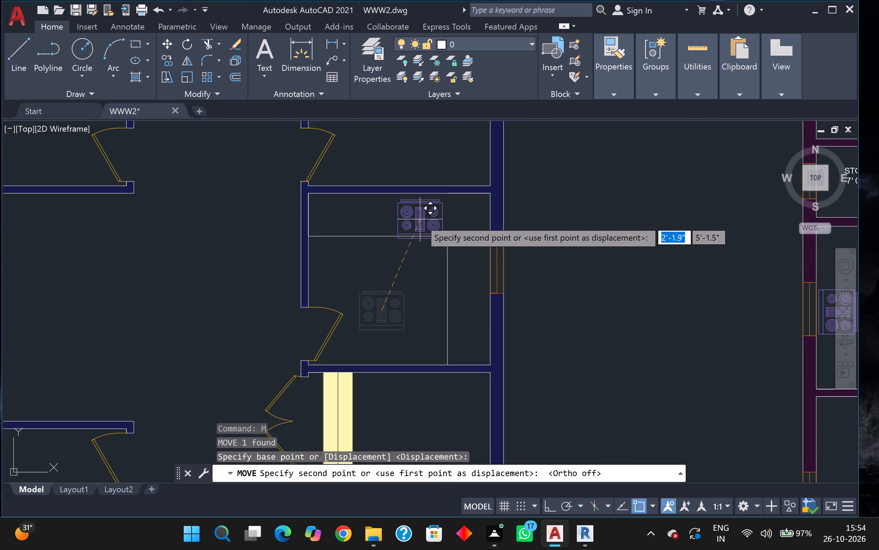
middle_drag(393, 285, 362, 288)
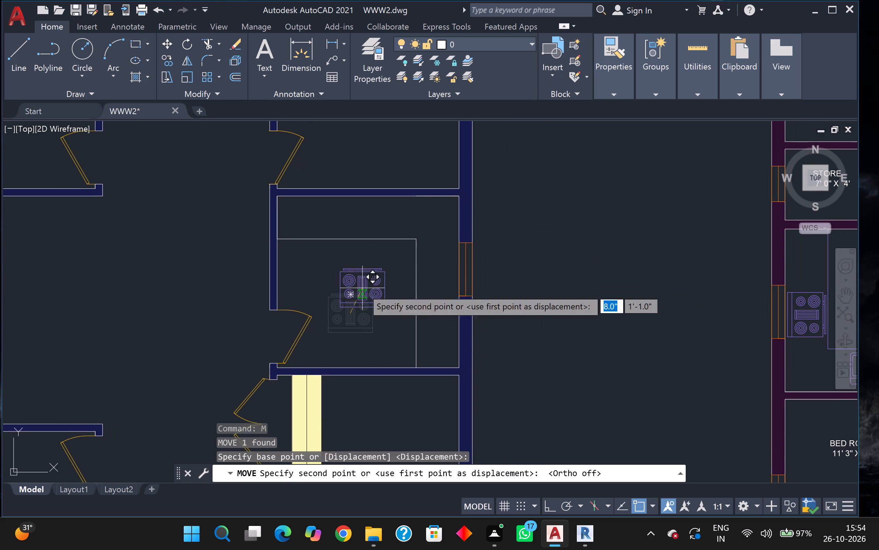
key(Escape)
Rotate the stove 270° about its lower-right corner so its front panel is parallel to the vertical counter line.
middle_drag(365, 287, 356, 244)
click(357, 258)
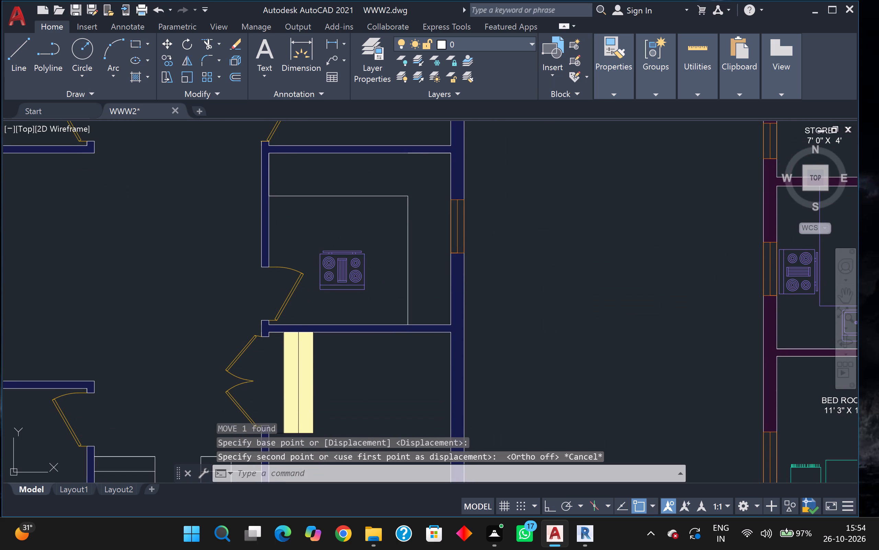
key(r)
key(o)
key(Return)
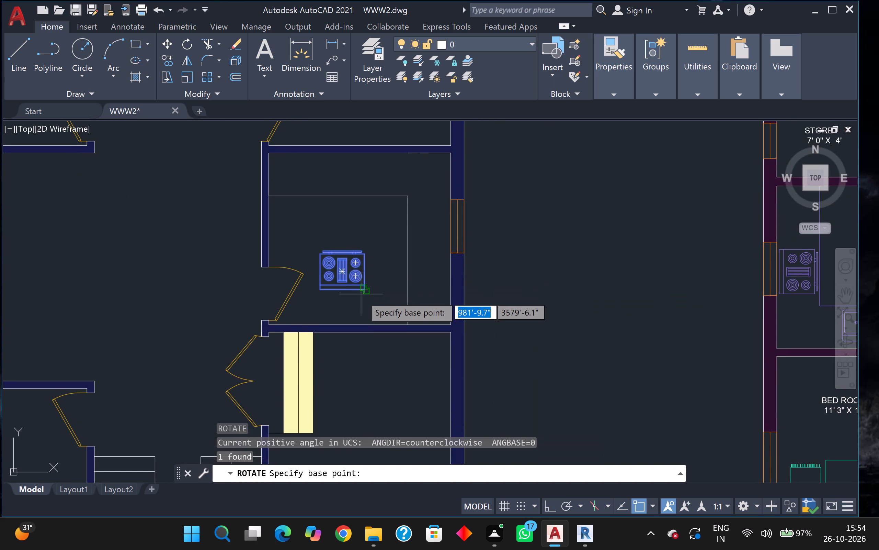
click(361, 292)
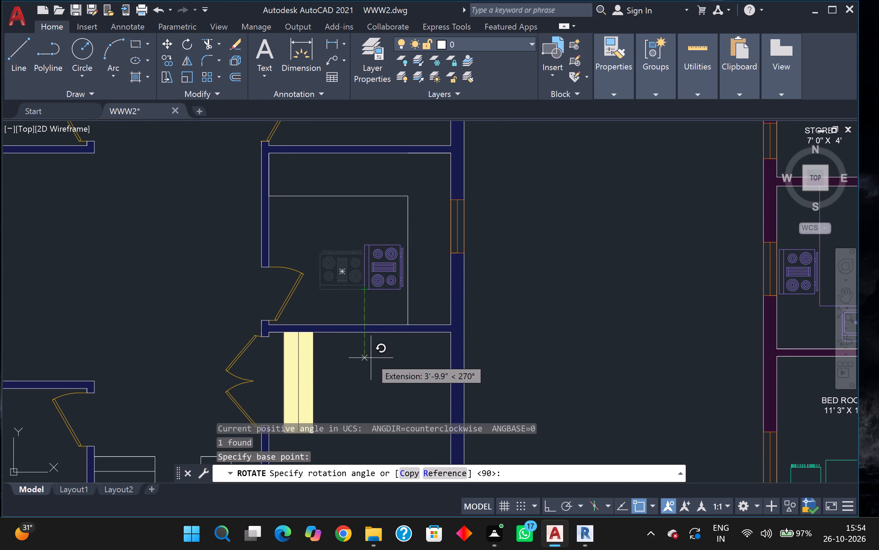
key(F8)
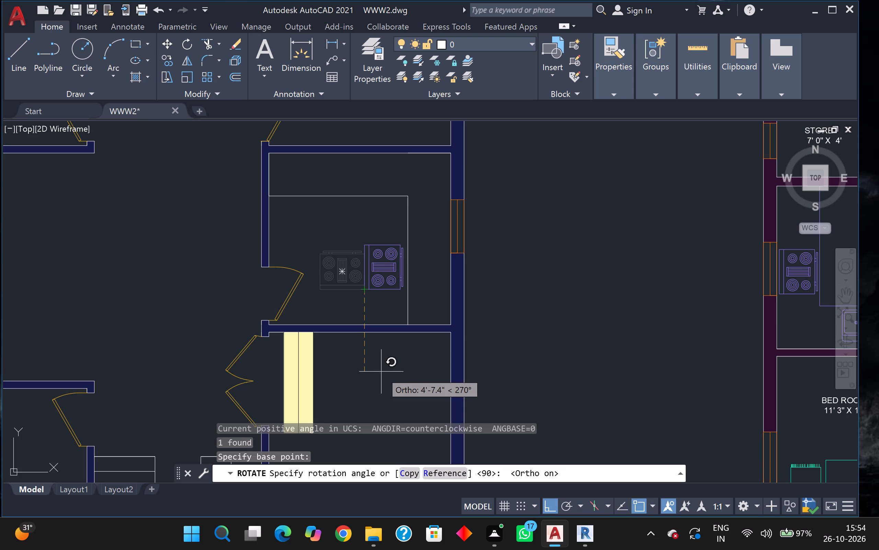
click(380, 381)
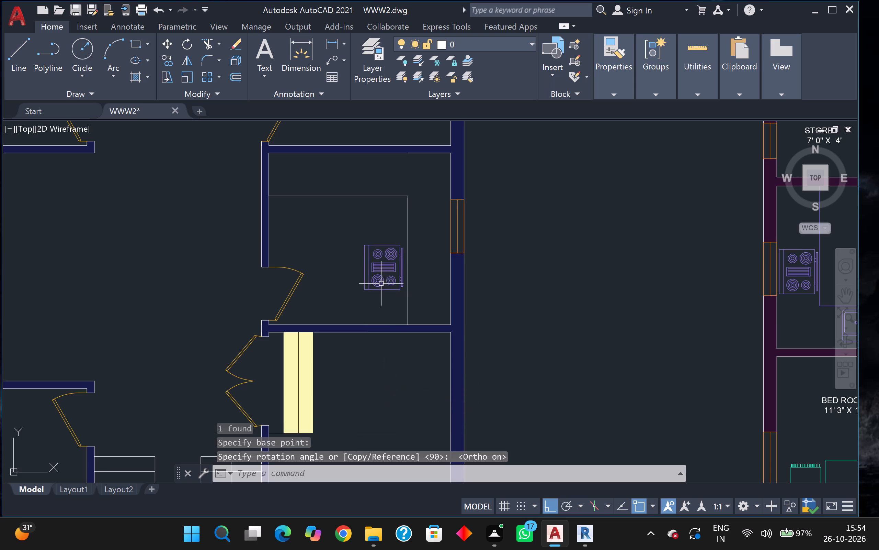
Move the stove about 2'-7.3" right and 2'-1.9" up onto the vertical counter beside the kitchen window.
click(385, 269)
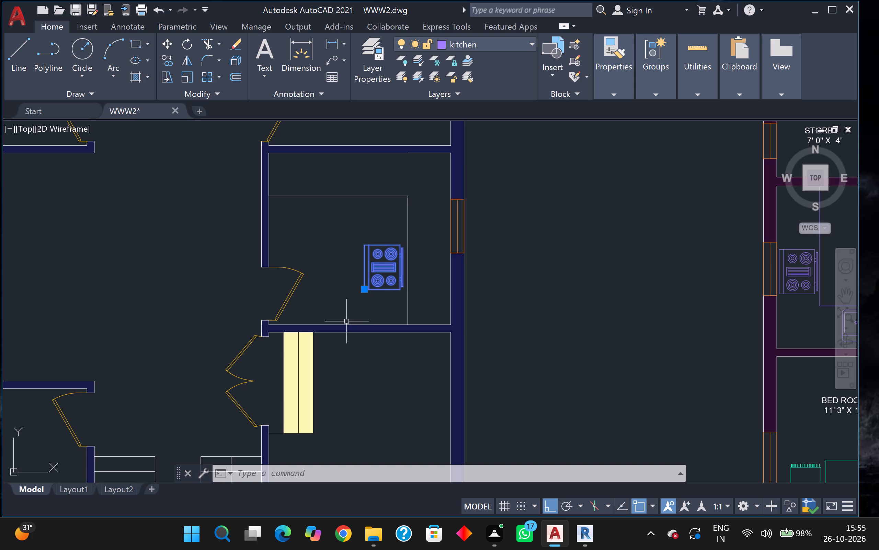
key(m)
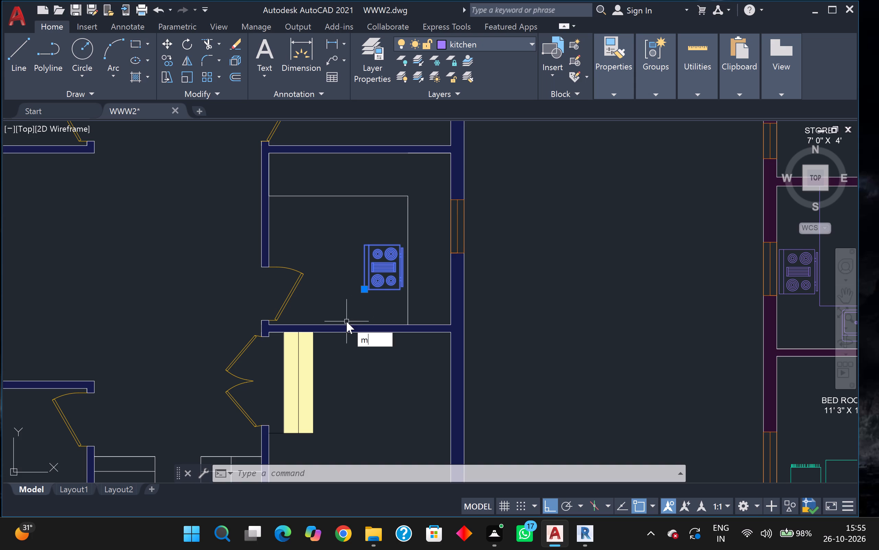
key(Return)
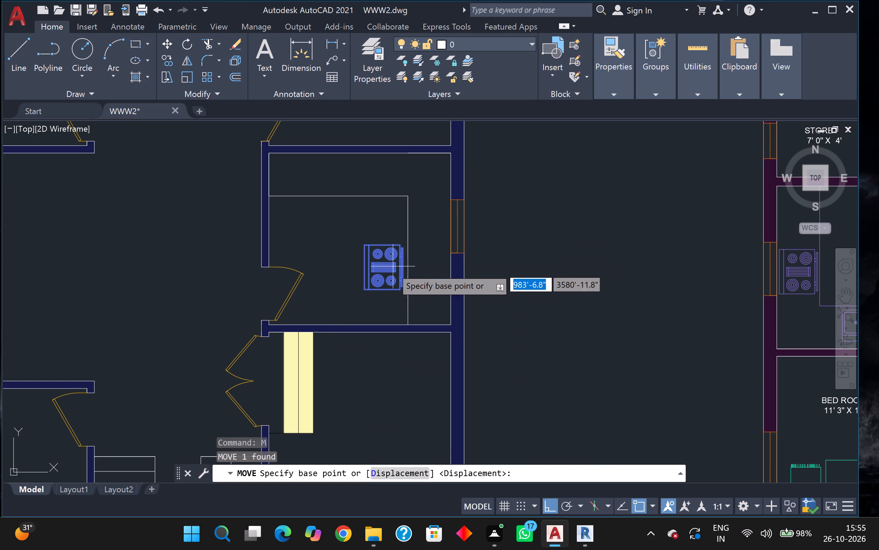
click(385, 269)
scroll(416, 250, up, 2)
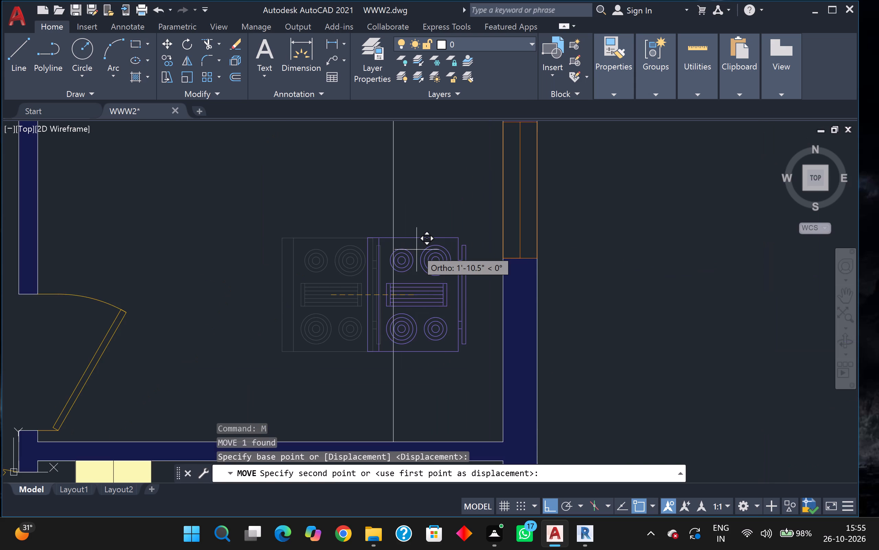
key(F8)
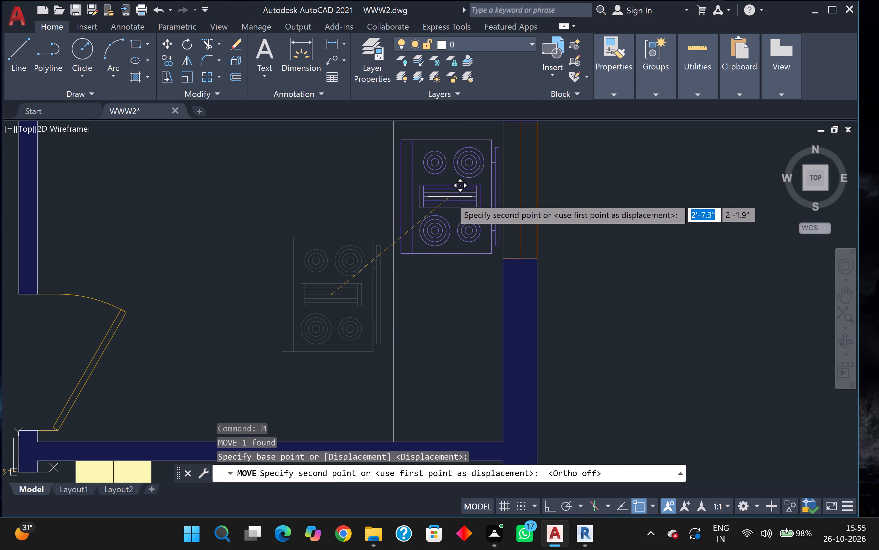
click(450, 197)
Copy the double-bowl sink from the neighbouring plan's kitchen into the new kitchen, just below the horizontal counter line.
scroll(447, 196, down, 2)
middle_drag(414, 210, 414, 243)
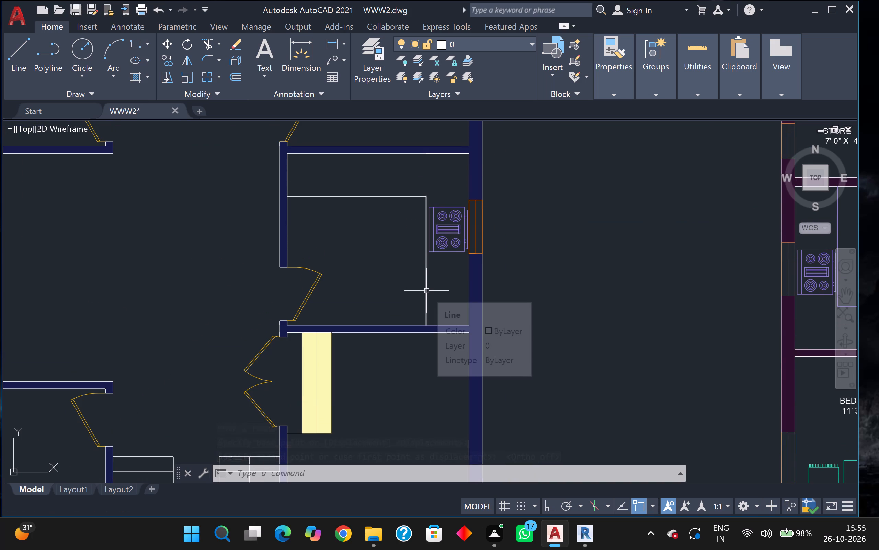
scroll(426, 290, down, 2)
scroll(600, 292, up, 2)
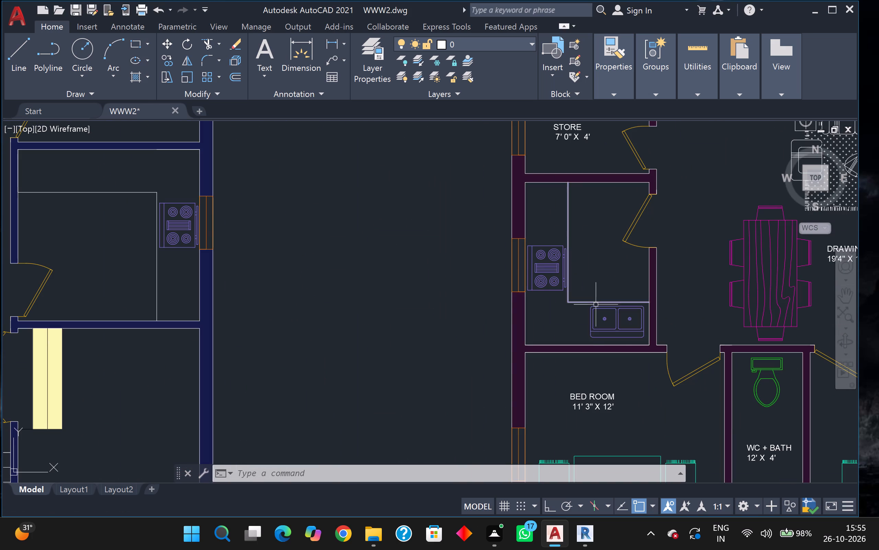
click(592, 317)
key(c)
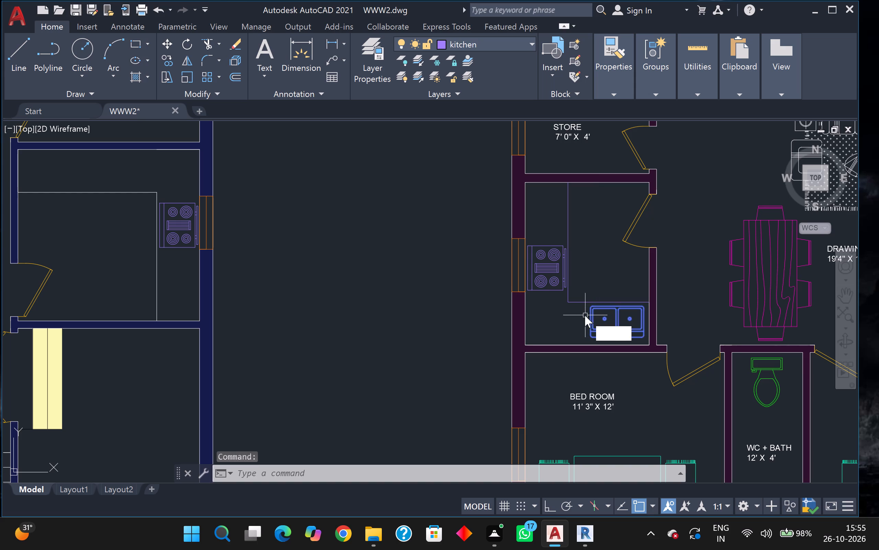
key(o)
key(Return)
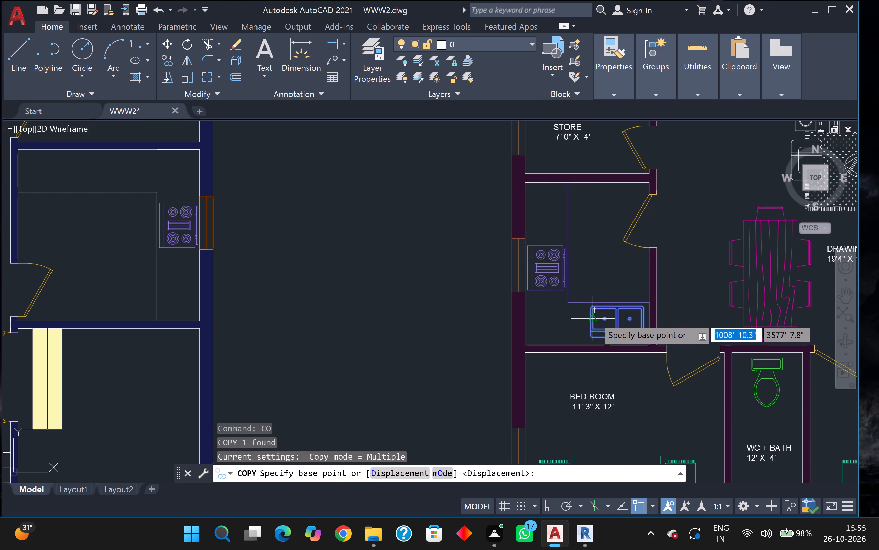
click(594, 317)
middle_drag(323, 300, 468, 312)
scroll(236, 250, up, 1)
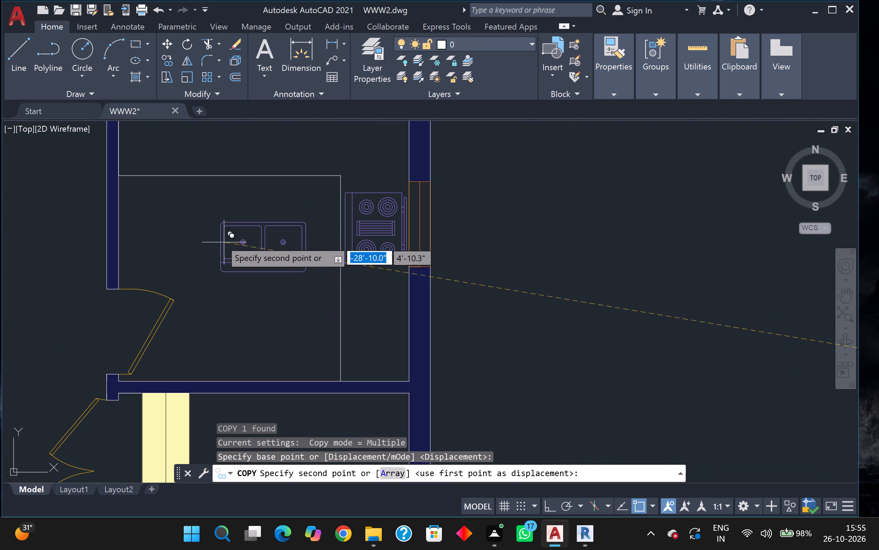
click(206, 222)
key(Escape)
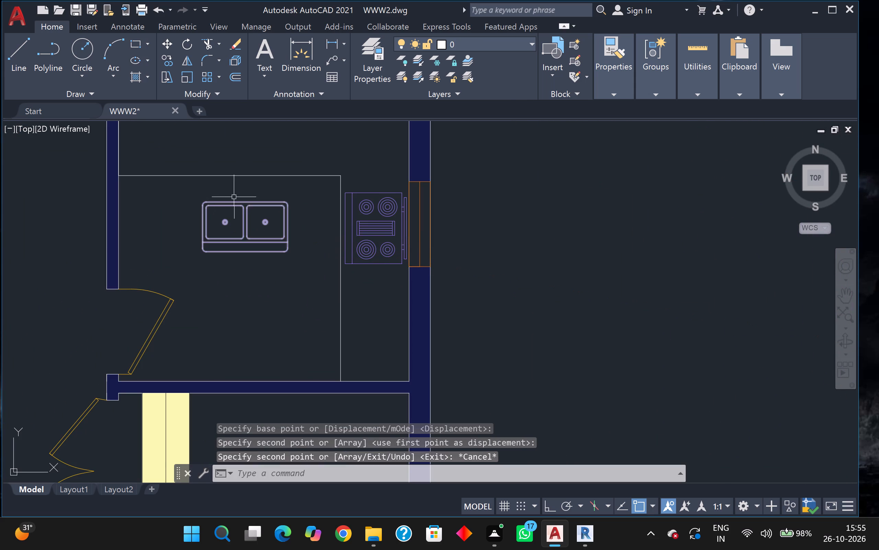
Rotate the copied double-bowl sink 180° about its lower-right corner.
click(234, 202)
key(r)
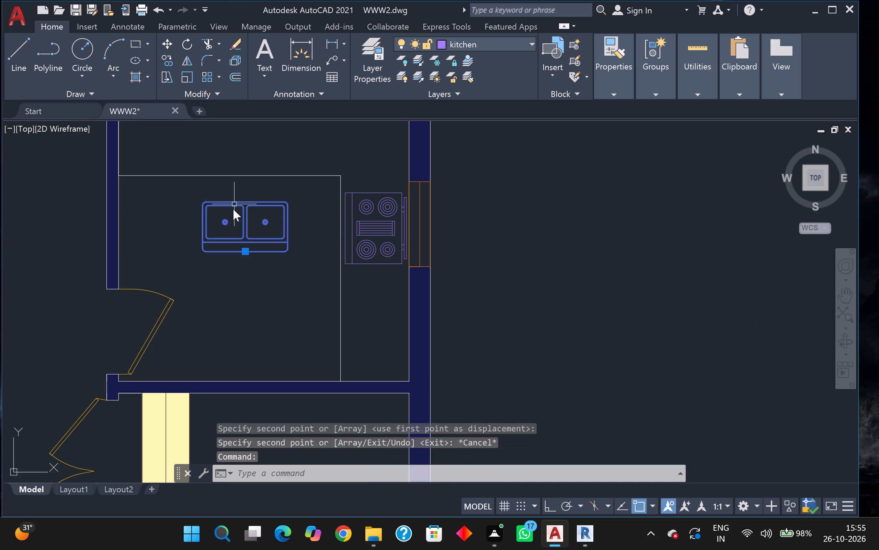
key(o)
key(Return)
click(283, 244)
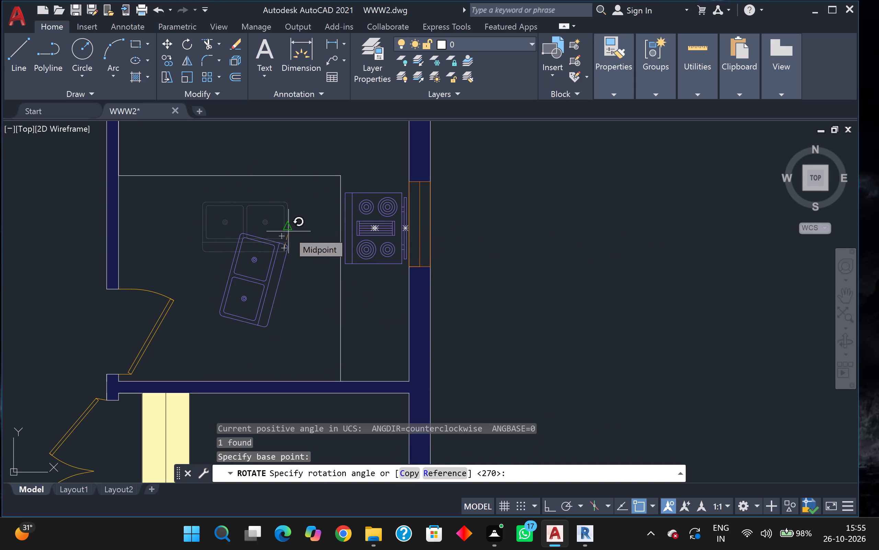
key(F8)
scroll(288, 221, up, 1)
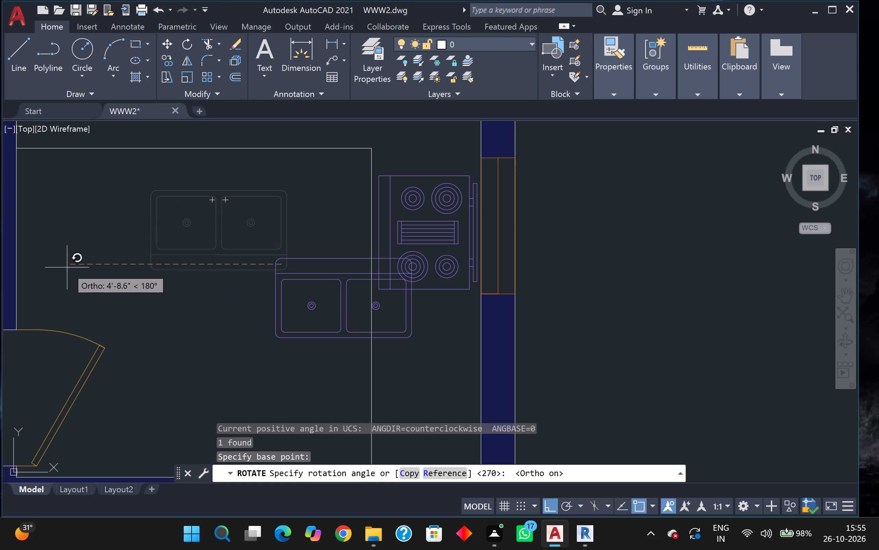
click(66, 268)
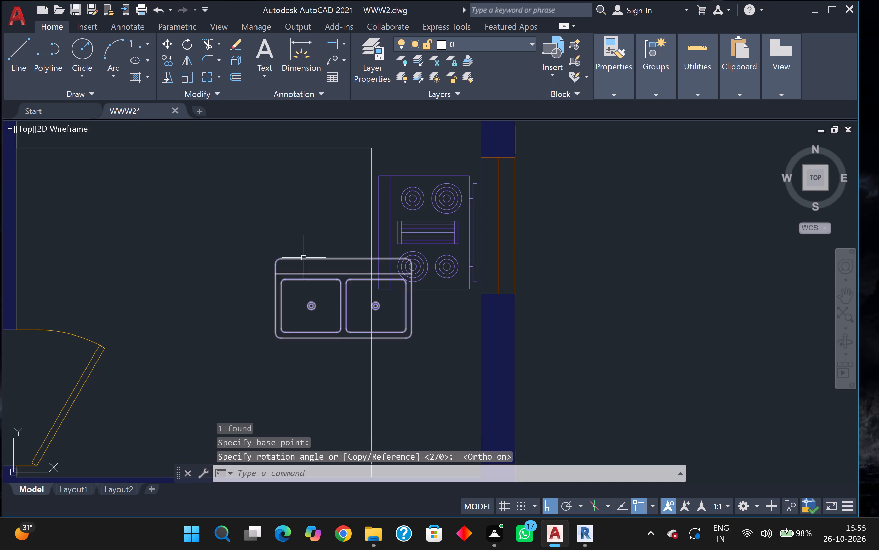
Move the sink about 5'-2.2" left and 4'-6.2" up onto the left end of the kitchen's horizontal counter.
click(304, 258)
key(m)
key(Return)
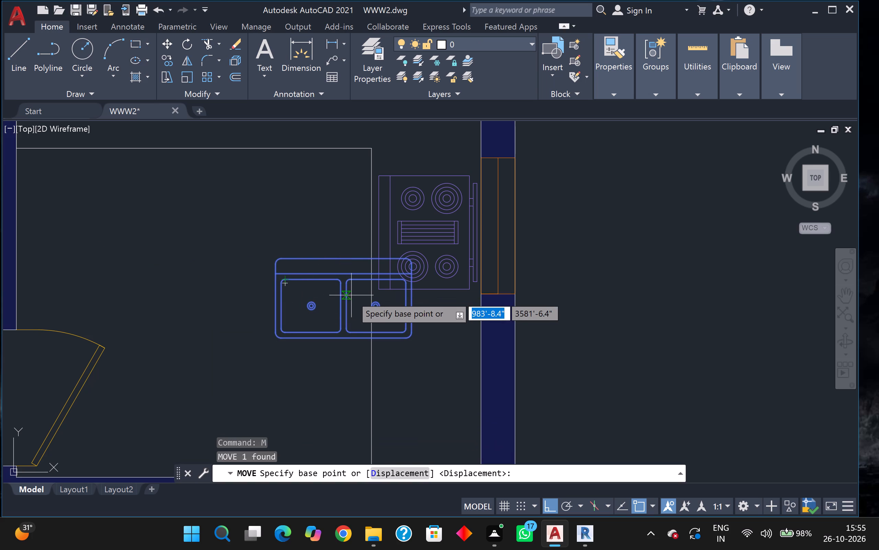
click(343, 295)
scroll(316, 269, down, 2)
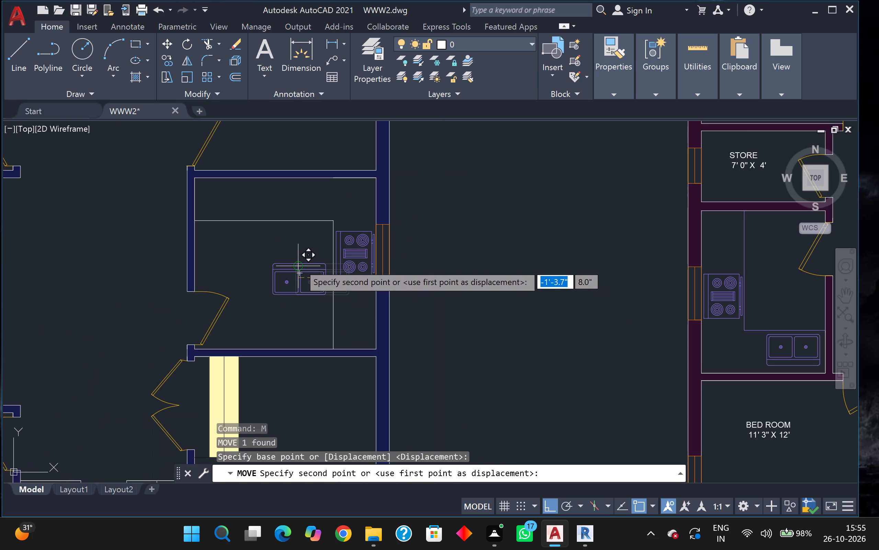
key(F8)
middle_drag(277, 249, 335, 311)
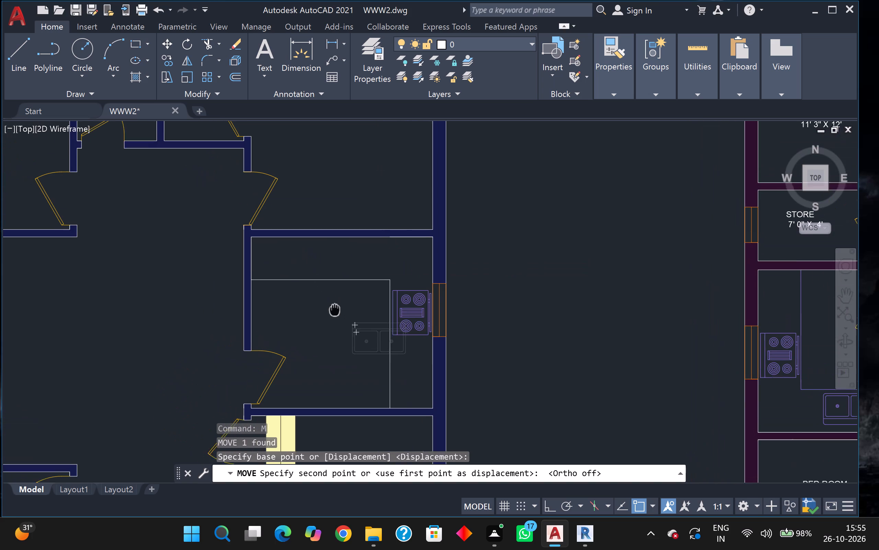
middle_drag(335, 311, 338, 312)
scroll(305, 282, up, 2)
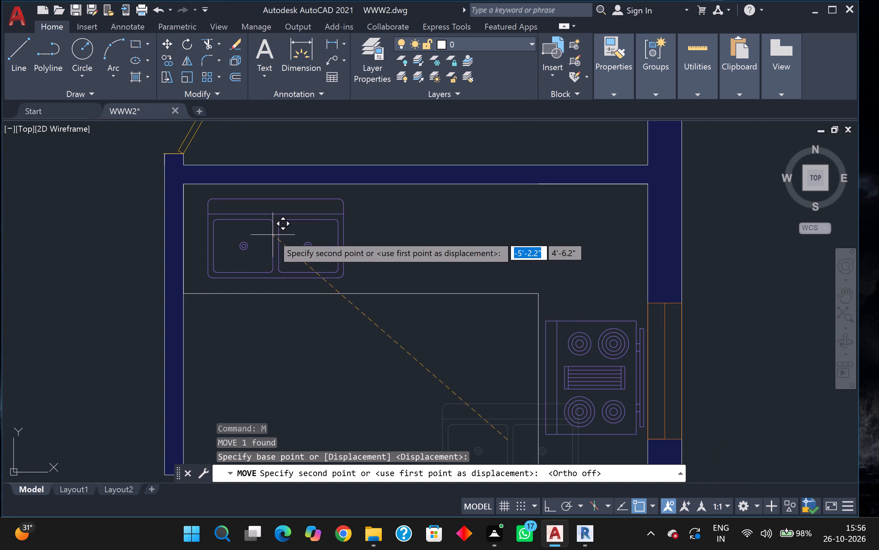
click(273, 235)
scroll(273, 235, down, 3)
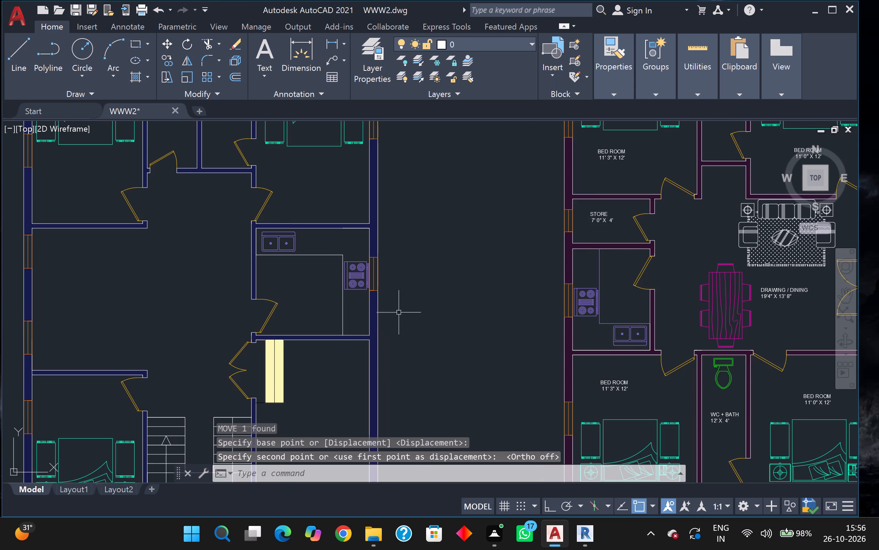
Assign the two counter lines in the new kitchen to the kitchen layer.
scroll(452, 324, down, 1)
middle_drag(454, 320, 452, 317)
scroll(366, 284, up, 1)
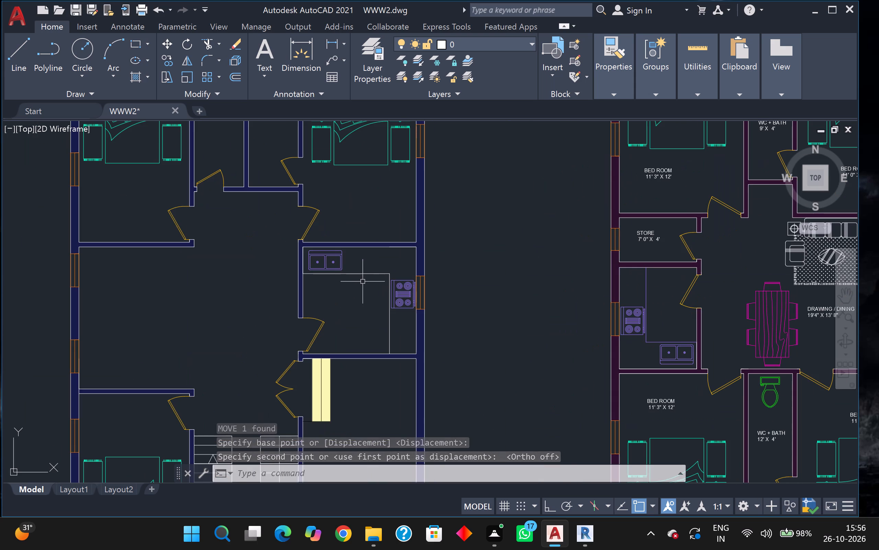
click(362, 275)
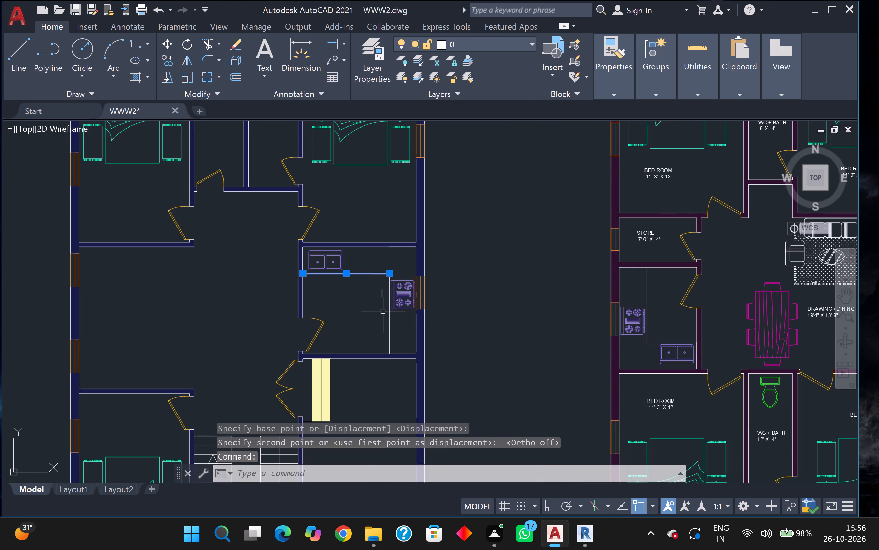
click(389, 315)
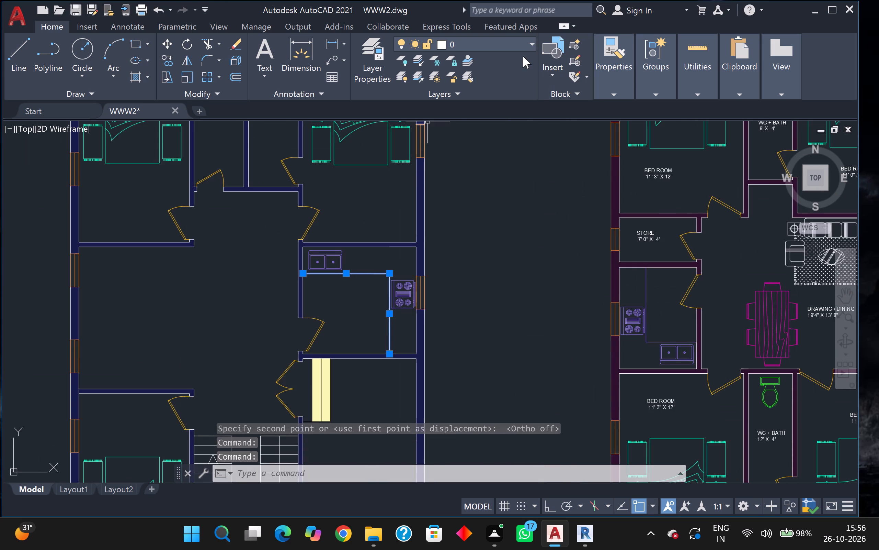
click(523, 46)
click(463, 156)
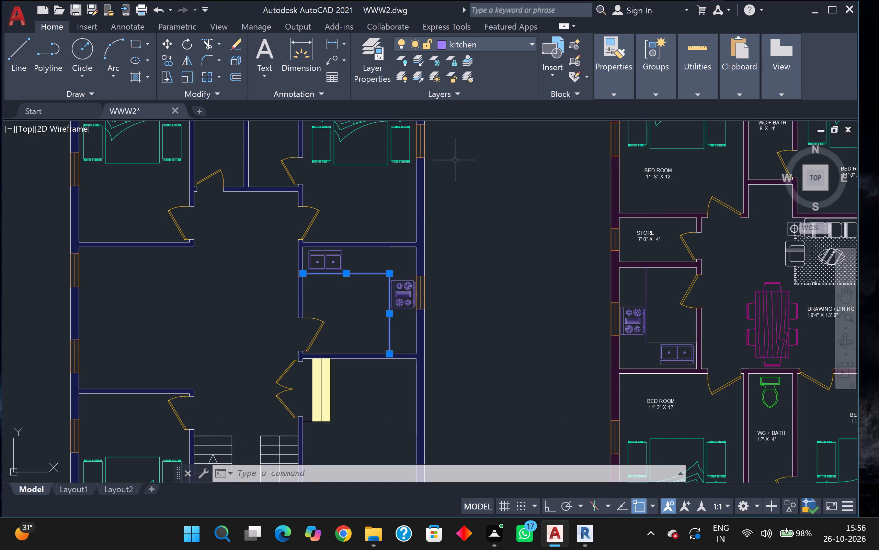
key(Escape)
Copy the sofa set with carpet and side tables from the neighbouring plan's drawing/dining room into the empty space between the two plans.
scroll(458, 200, down, 2)
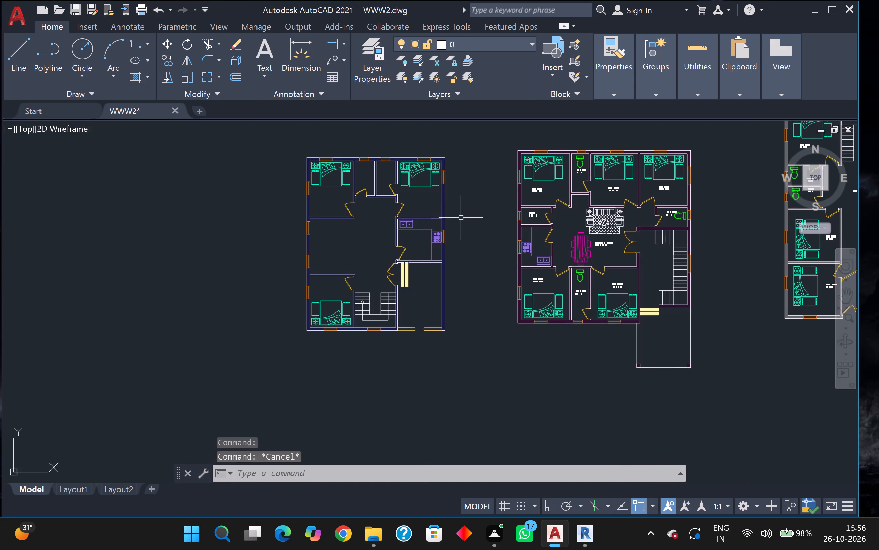
middle_drag(459, 218, 430, 201)
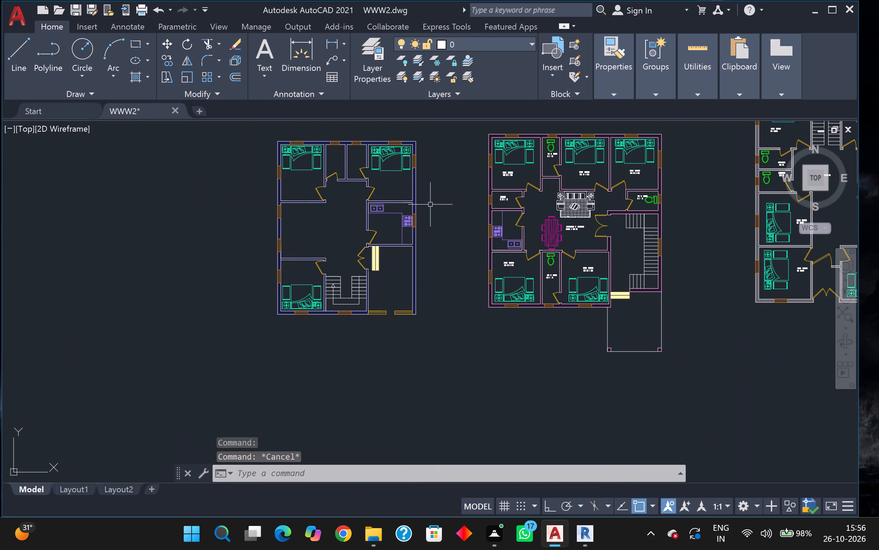
scroll(585, 206, up, 2)
scroll(585, 206, down, 2)
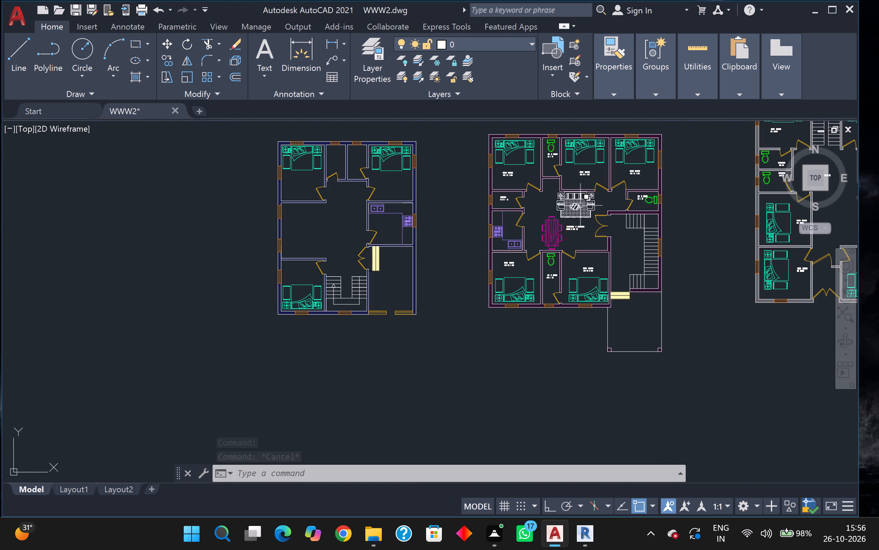
scroll(572, 206, up, 1)
middle_drag(526, 216, 495, 231)
scroll(490, 211, up, 2)
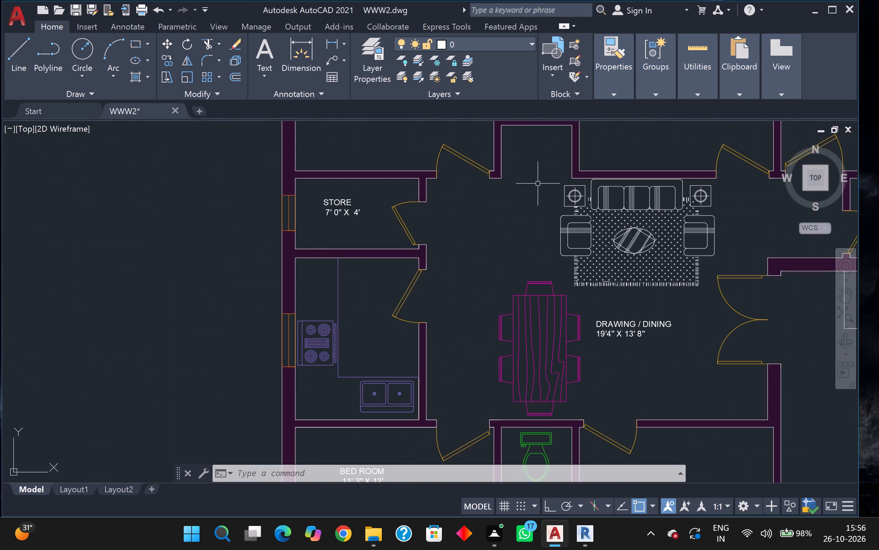
click(550, 161)
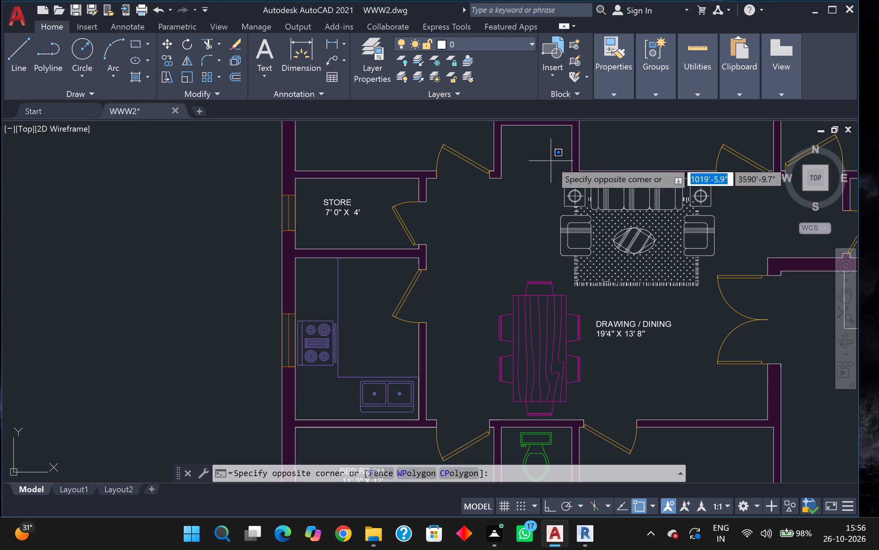
click(717, 292)
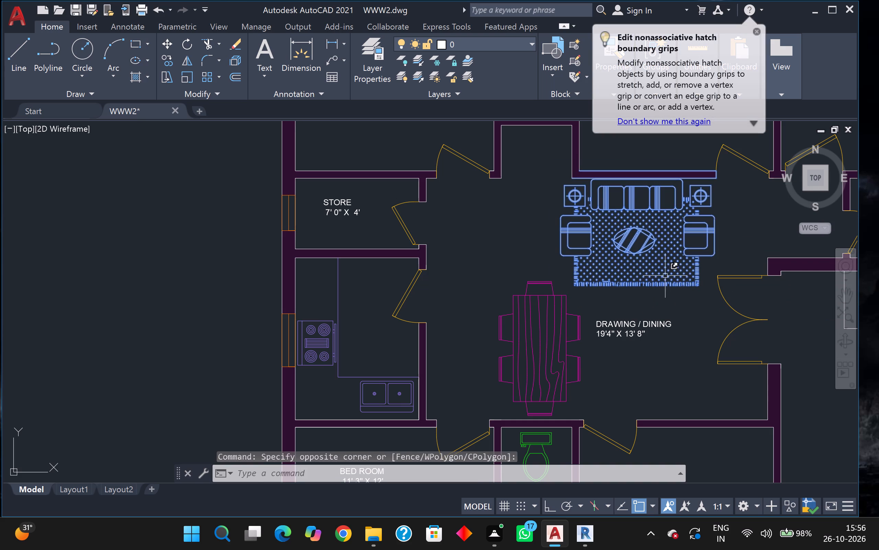
key(c)
key(o)
key(Return)
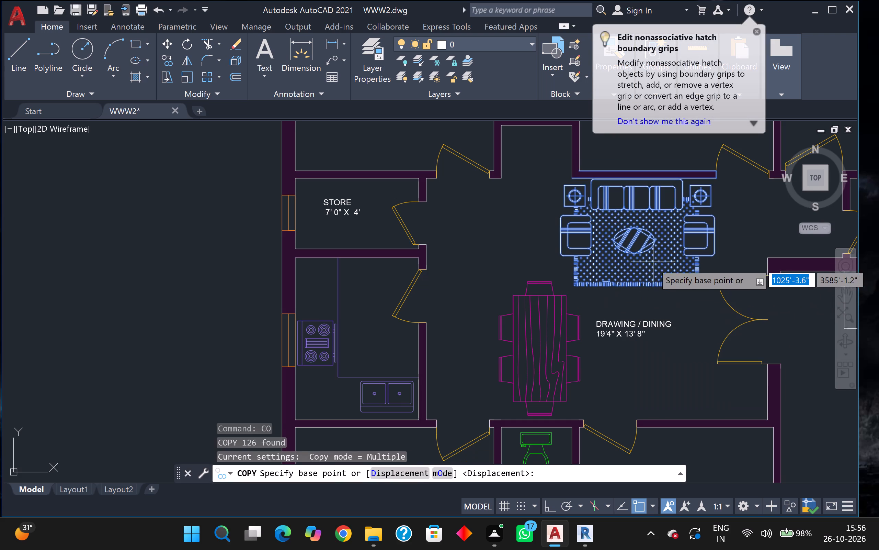
drag(636, 254, 622, 254)
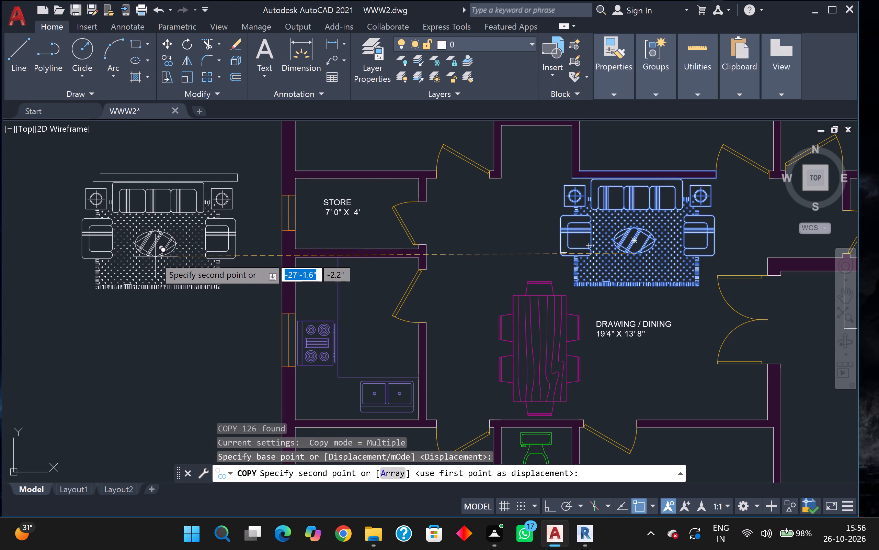
click(134, 261)
key(Escape)
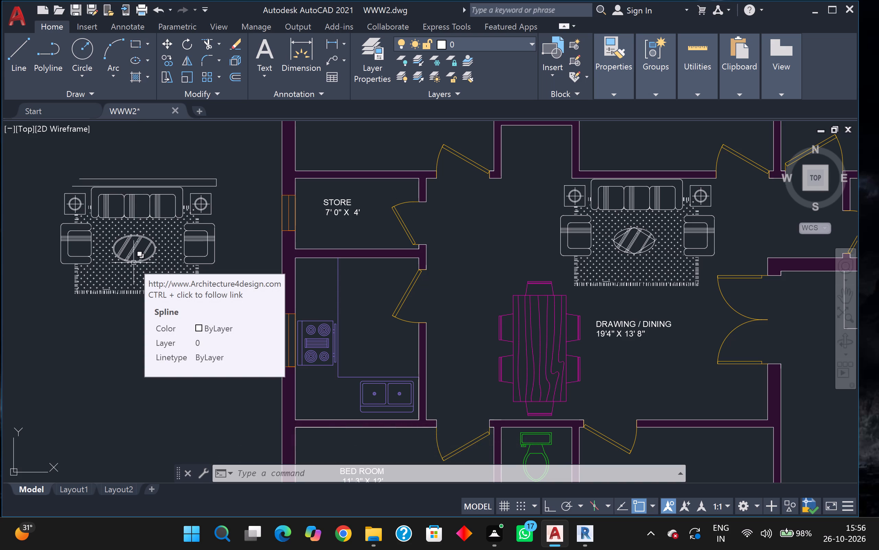
key(Escape)
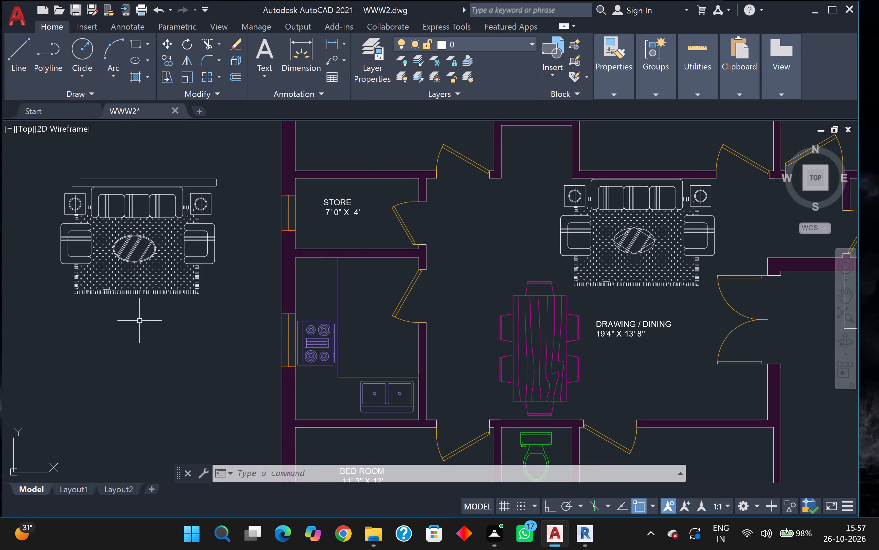
Erase the three stray wall lines copied along with the sofa set, just above the sofa's back.
scroll(138, 322, up, 2)
scroll(131, 326, down, 1)
middle_drag(134, 327, 293, 400)
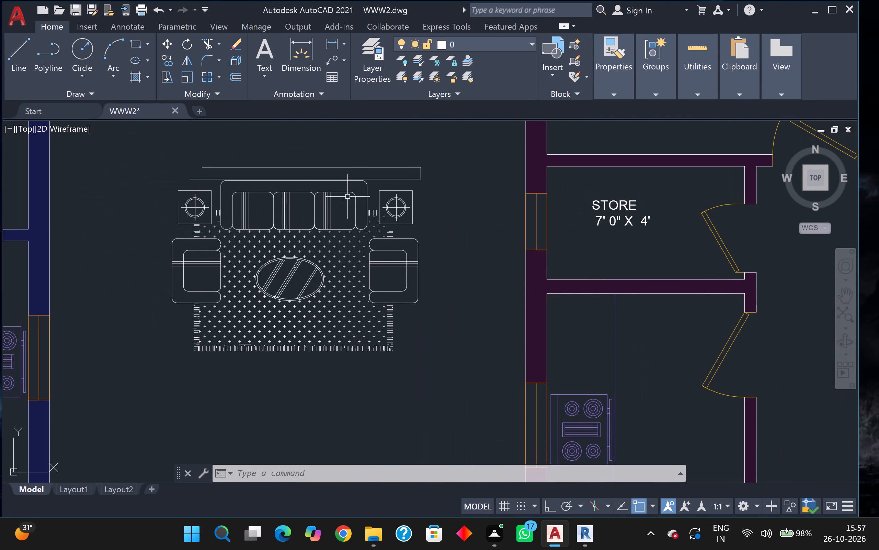
scroll(351, 170, up, 1)
click(398, 183)
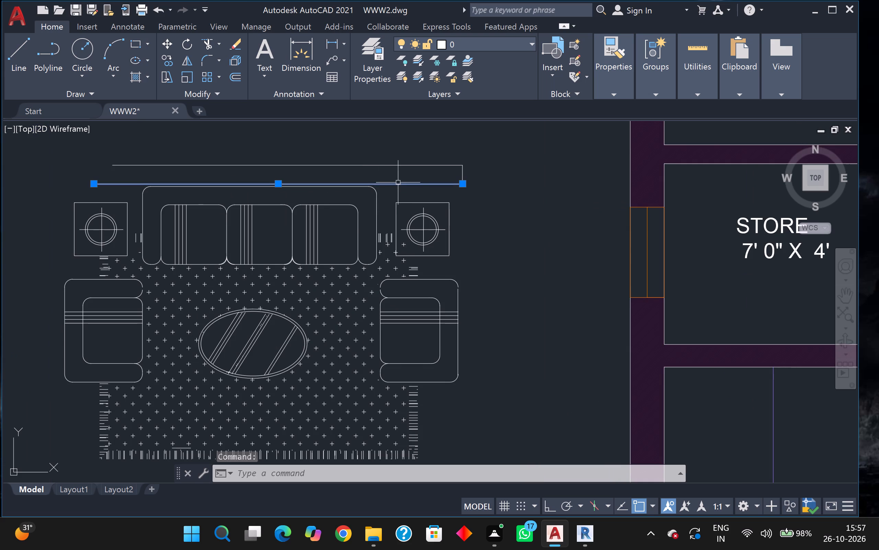
click(407, 163)
drag(410, 164, 413, 167)
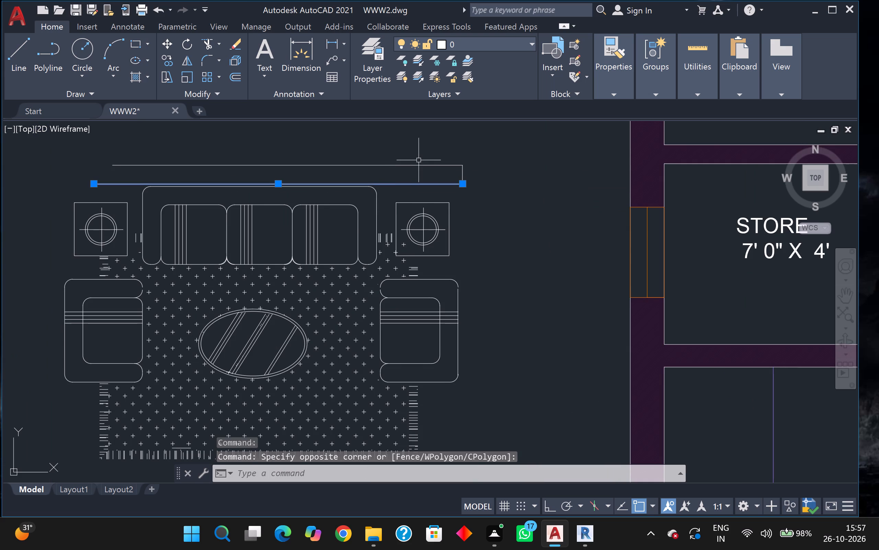
click(419, 165)
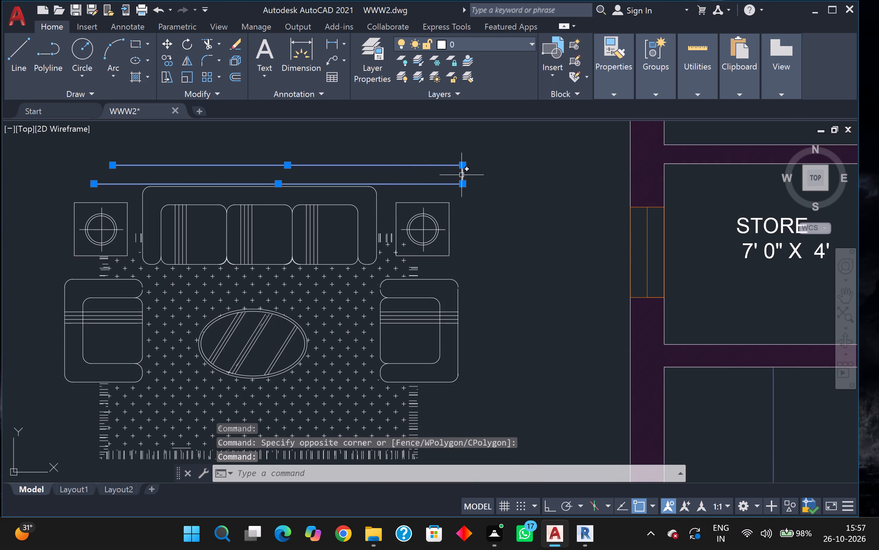
click(463, 175)
key(Delete)
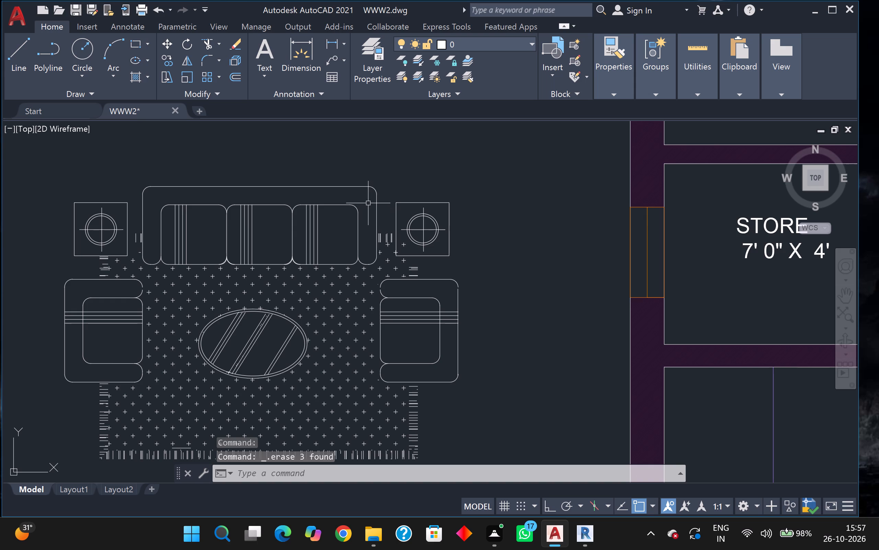
Rotate the copied sofa set 90° counterclockwise about its oval coffee table, using Ortho.
scroll(344, 216, down, 1)
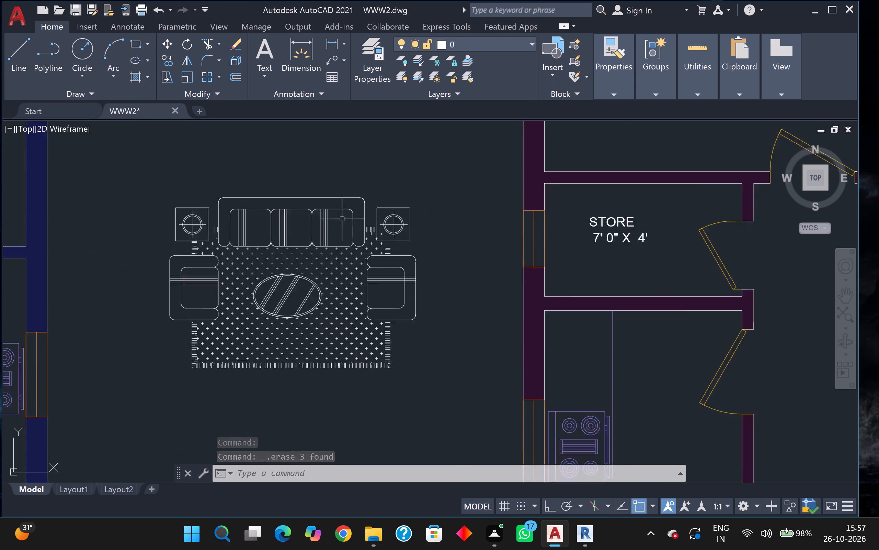
scroll(342, 219, down, 1)
scroll(274, 207, down, 3)
scroll(274, 207, up, 1)
middle_drag(274, 207, 305, 210)
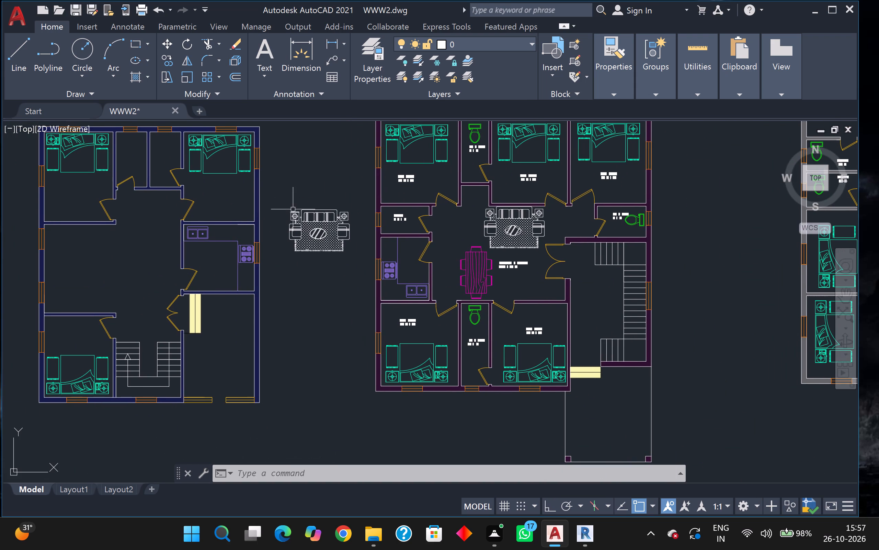
click(289, 204)
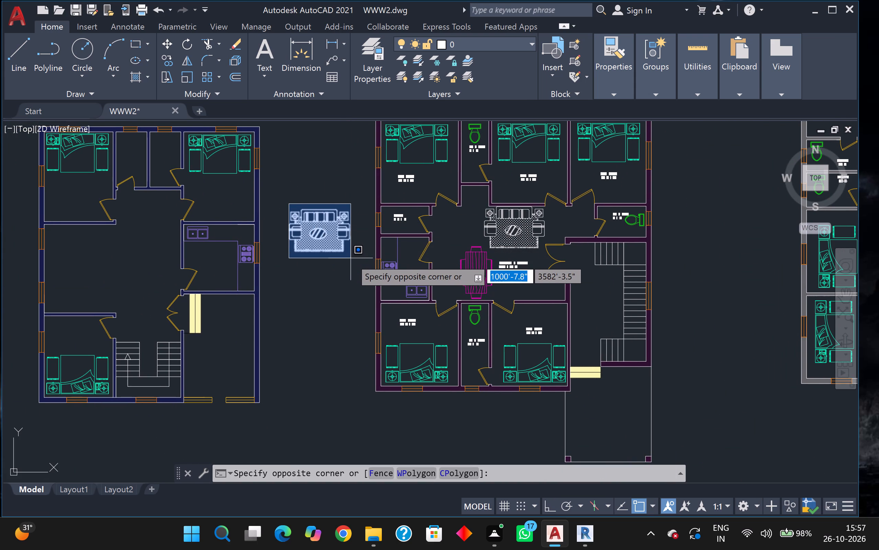
click(351, 258)
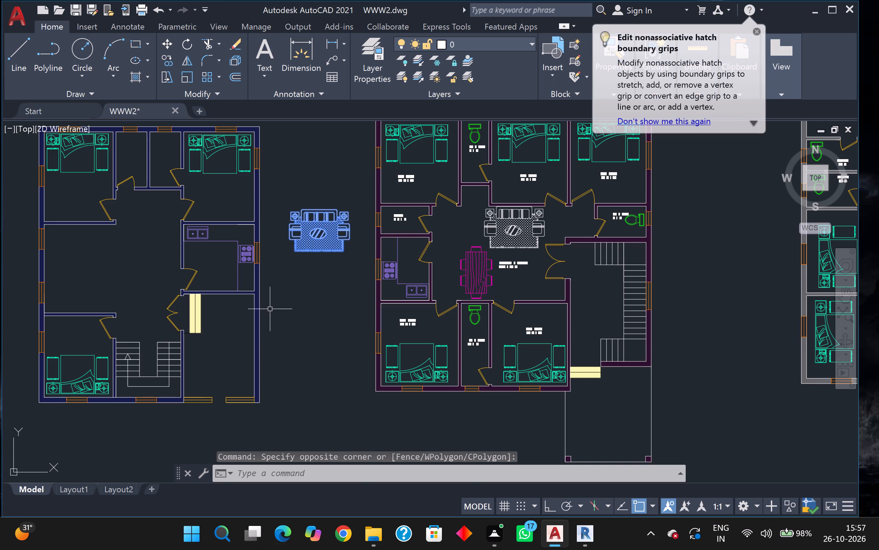
key(r)
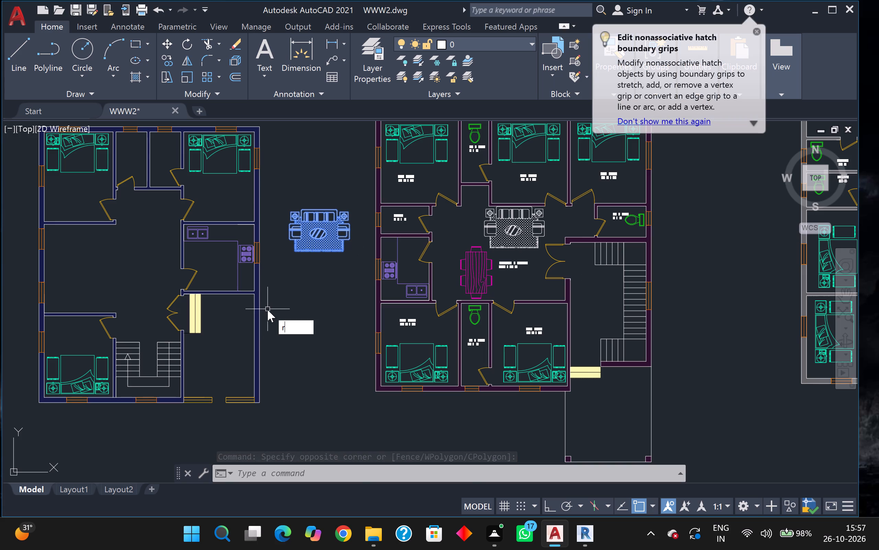
key(o)
key(Return)
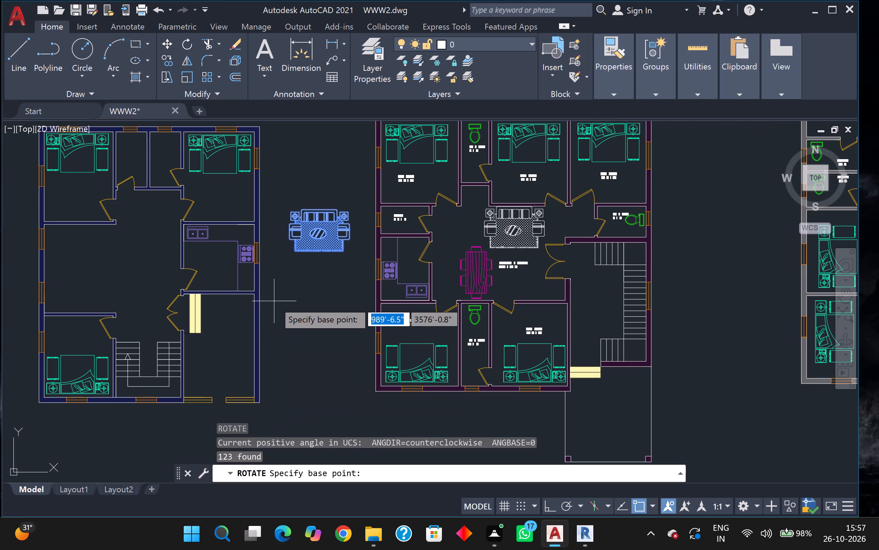
key(F8)
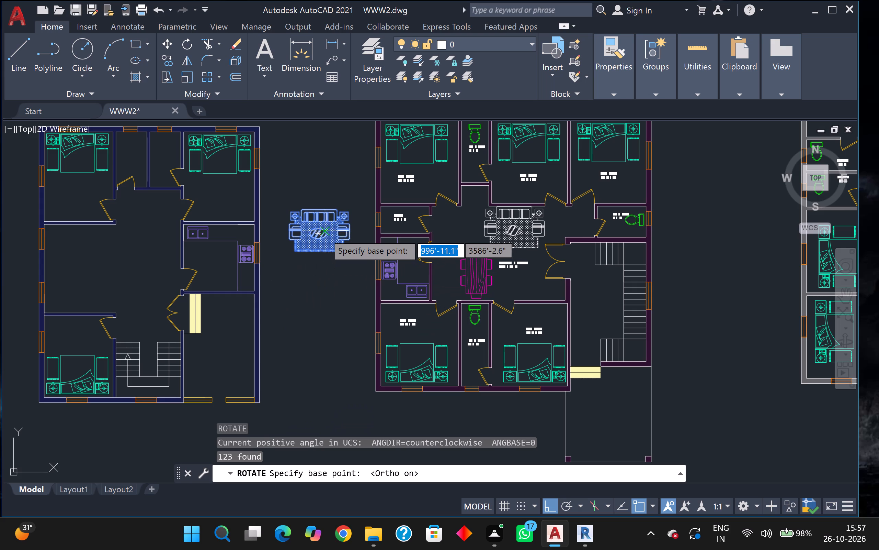
click(318, 235)
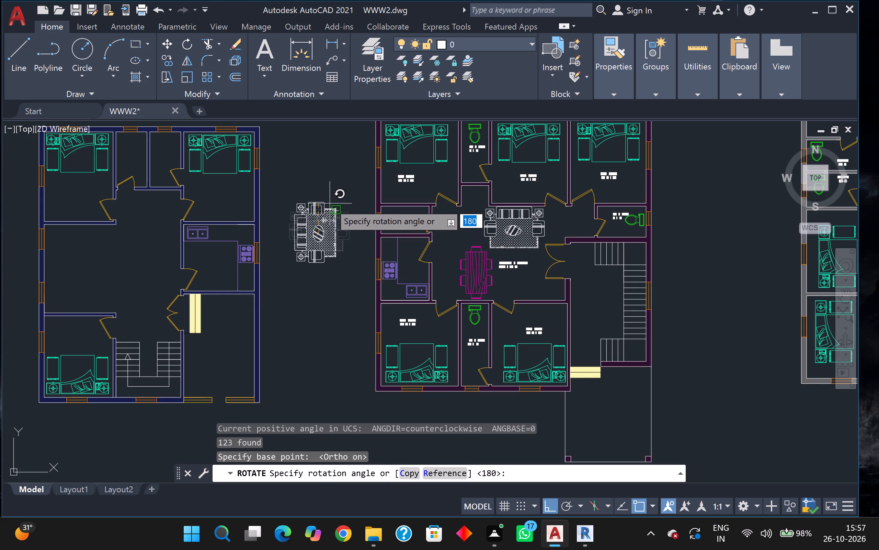
click(322, 172)
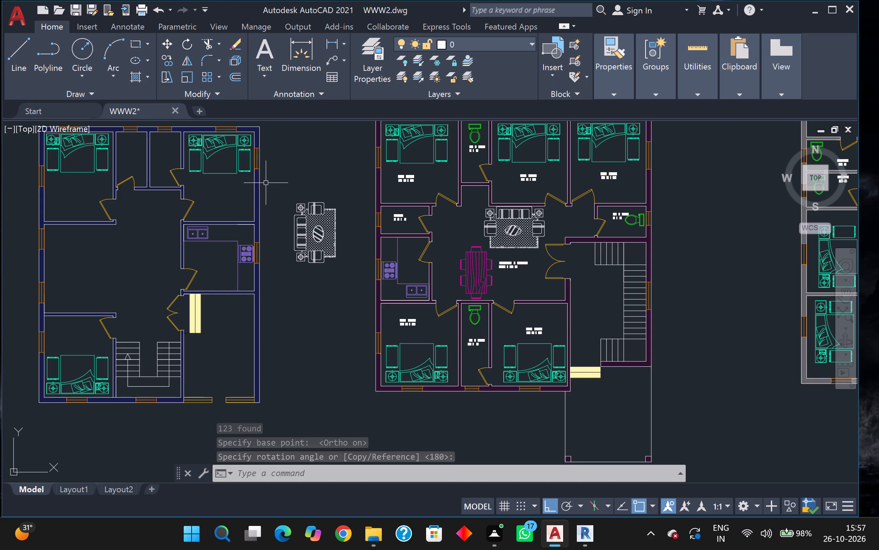
key(Escape)
Move the rotated sofa set with carpet and side tables into the living room, against its outer window wall, with Ortho off.
click(288, 196)
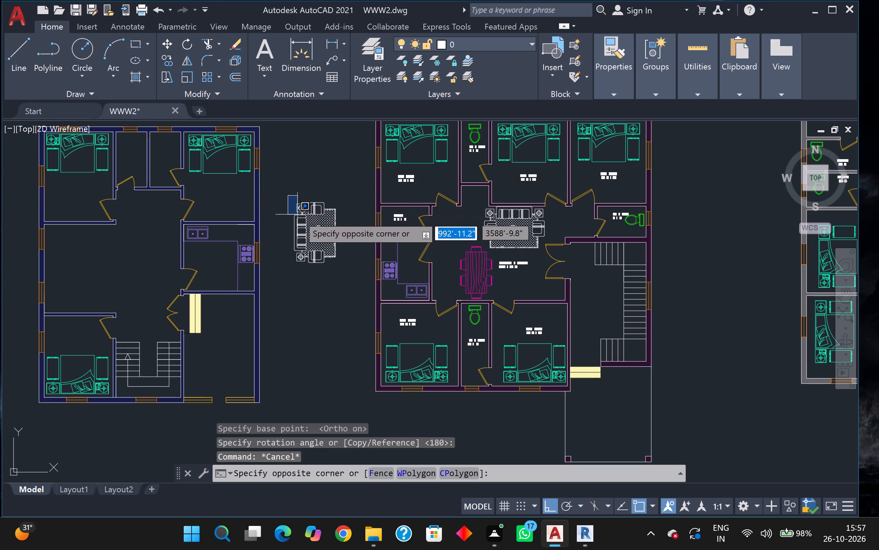
click(342, 290)
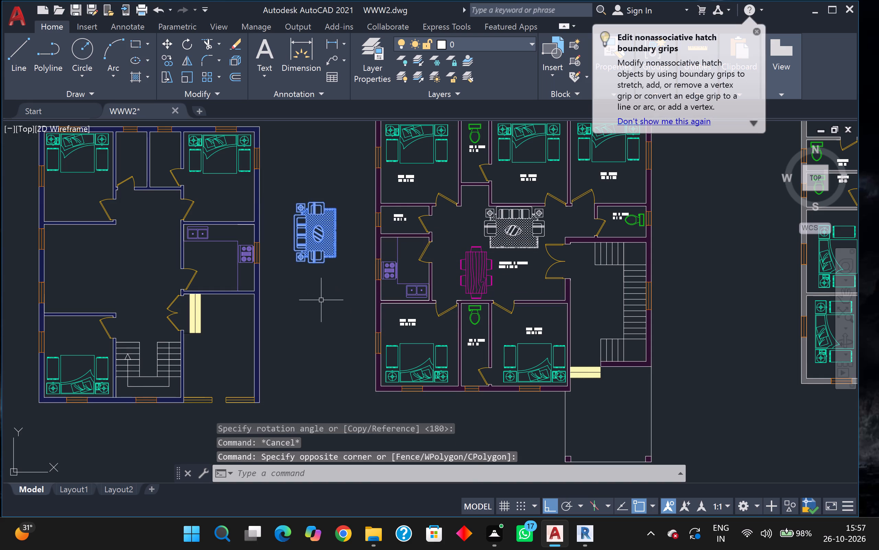
key(m)
key(Return)
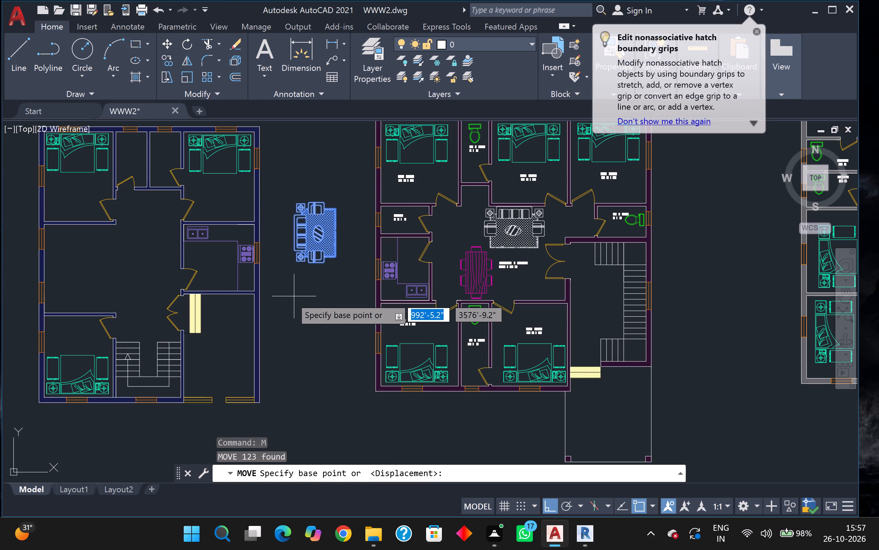
click(315, 235)
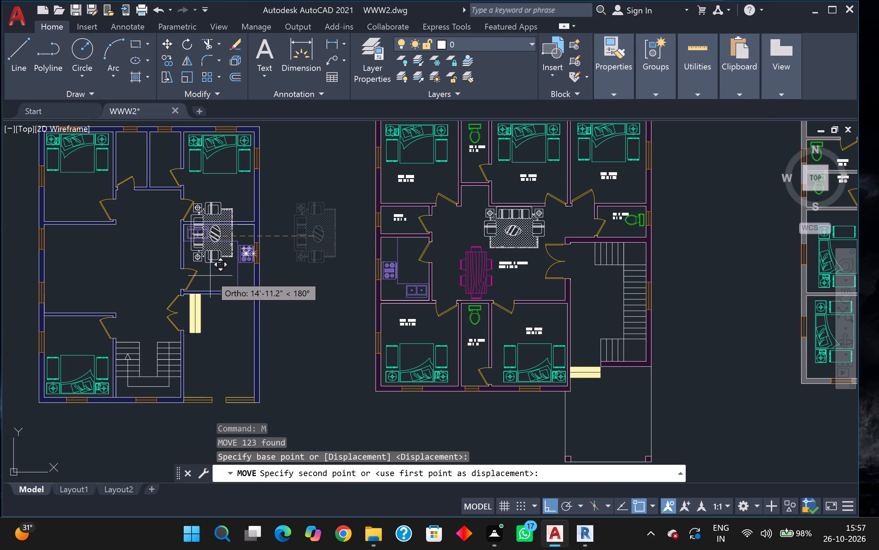
scroll(160, 298, up, 1)
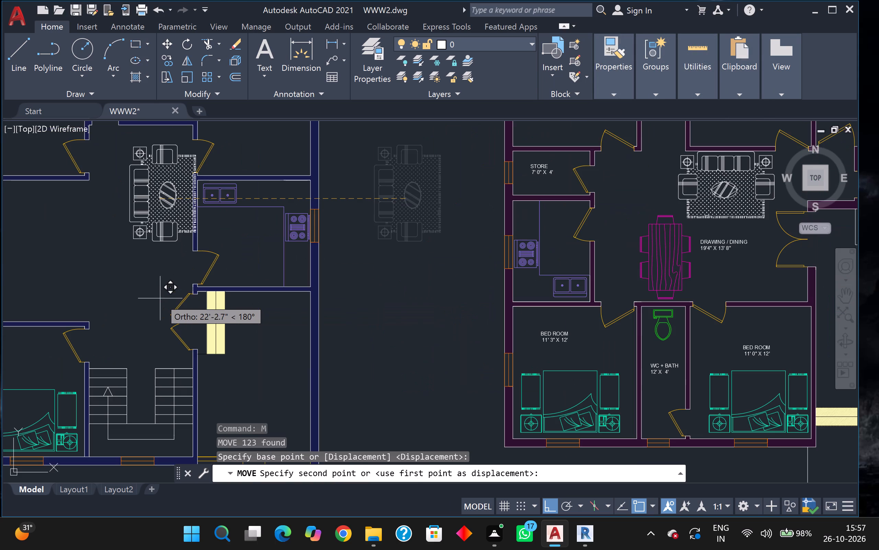
key(F8)
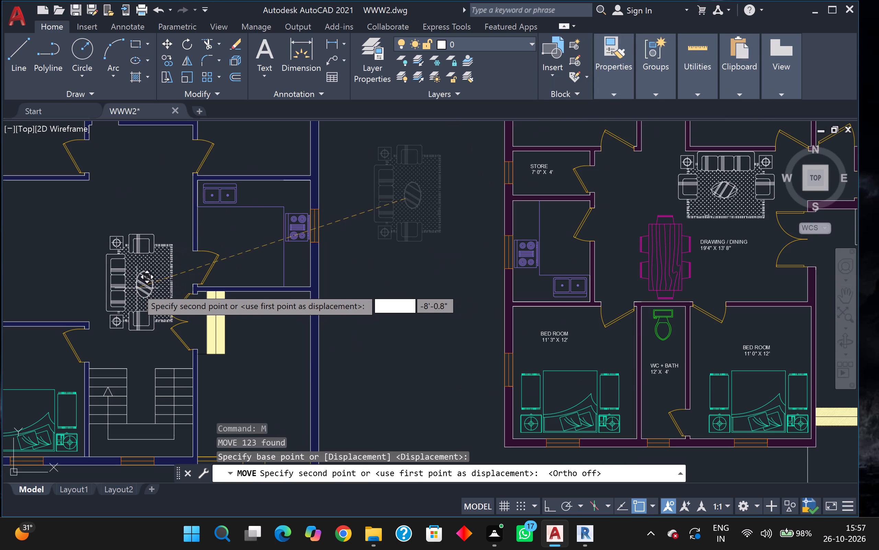
scroll(96, 280, down, 1)
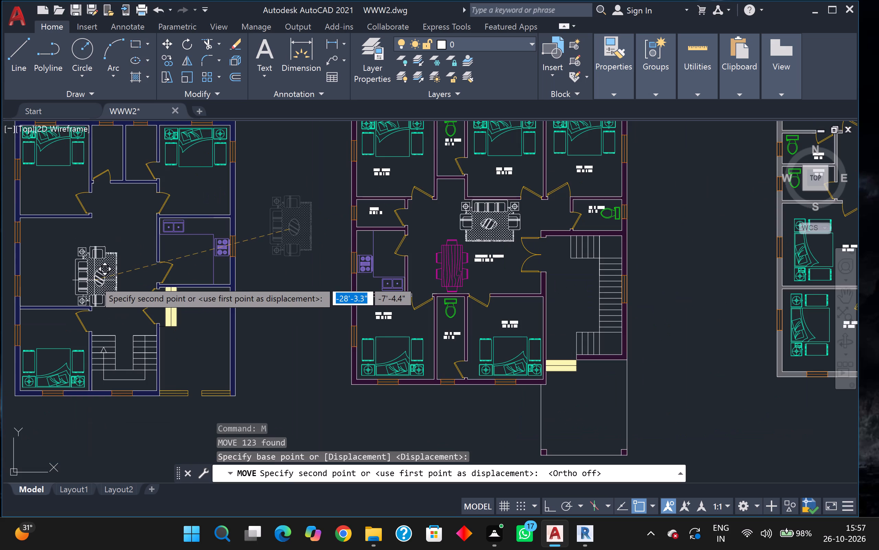
middle_drag(73, 275, 165, 285)
scroll(165, 262, up, 1)
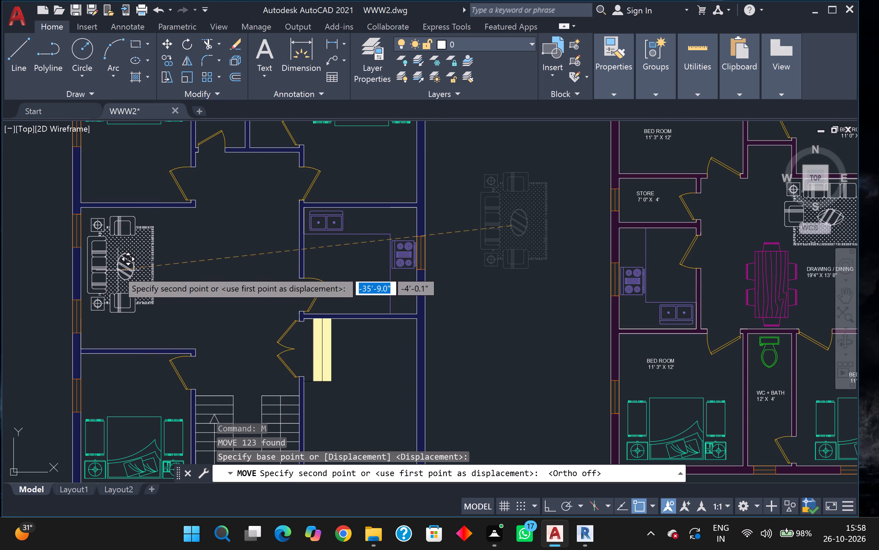
click(117, 270)
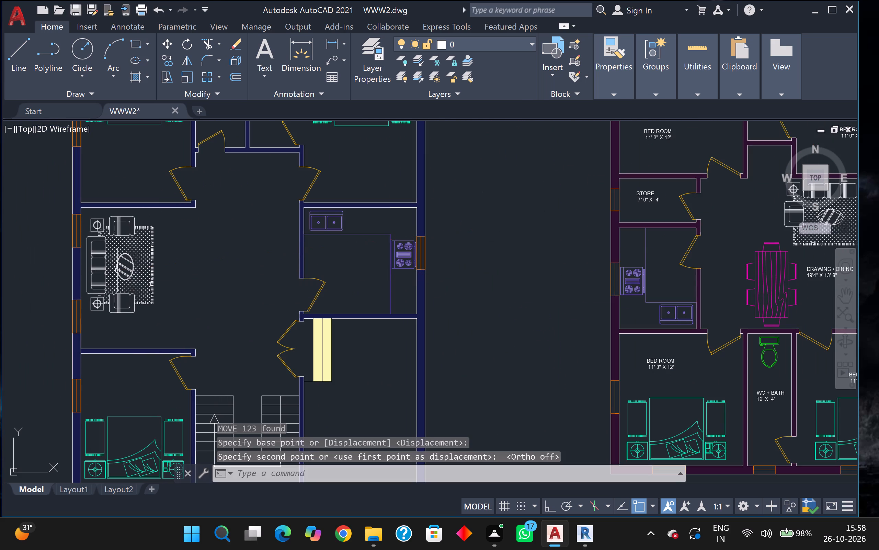
Copy the six-seat dining table from the neighbouring plan's drawing/dining room into the hall, beside the kitchen wall.
scroll(258, 255, down, 1)
middle_drag(258, 255, 182, 234)
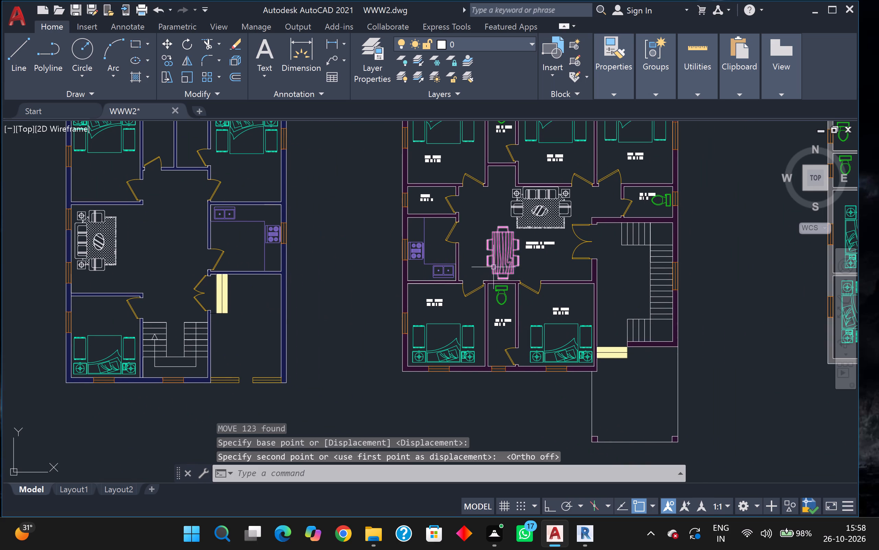
click(503, 262)
key(c)
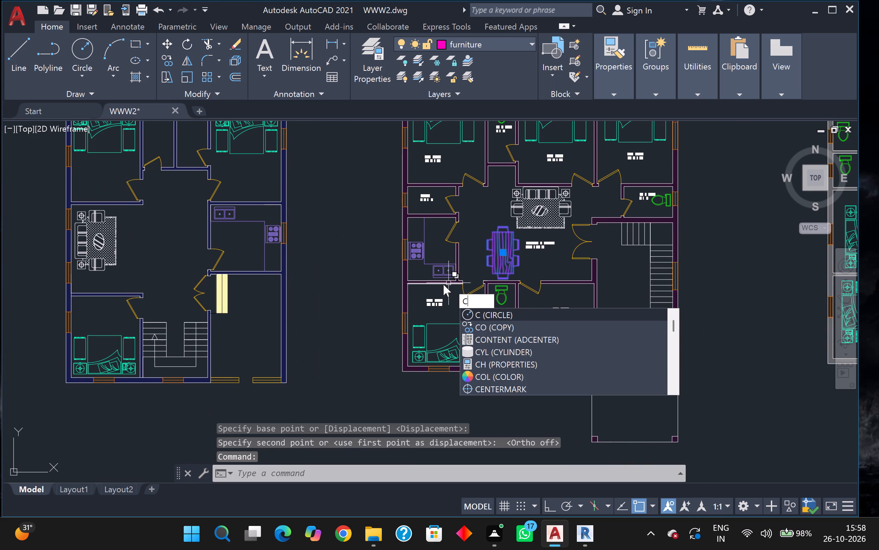
key(o)
key(Return)
click(497, 254)
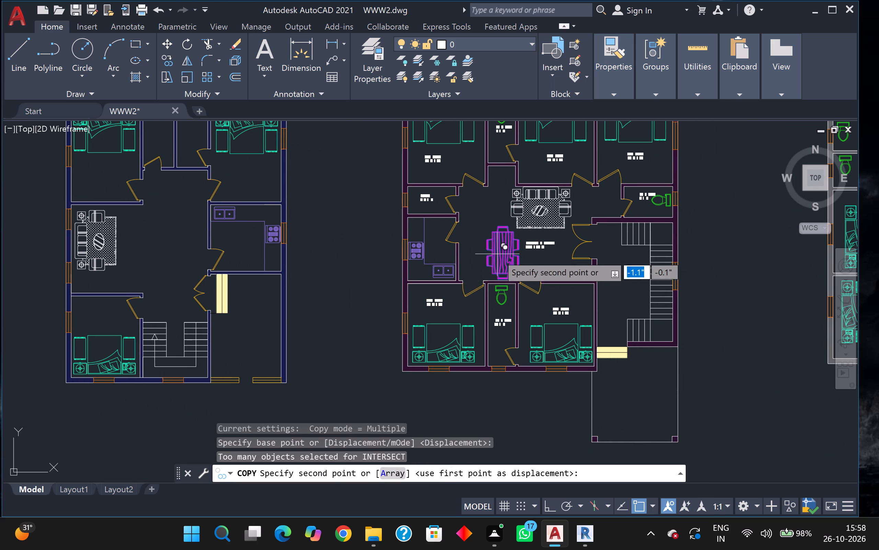
scroll(198, 243, up, 2)
middle_drag(169, 237, 252, 301)
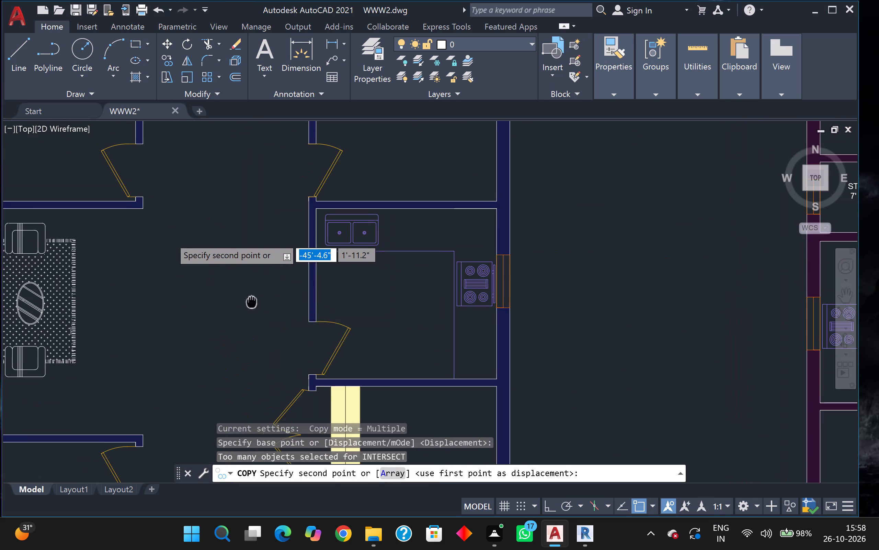
middle_drag(252, 301, 252, 301)
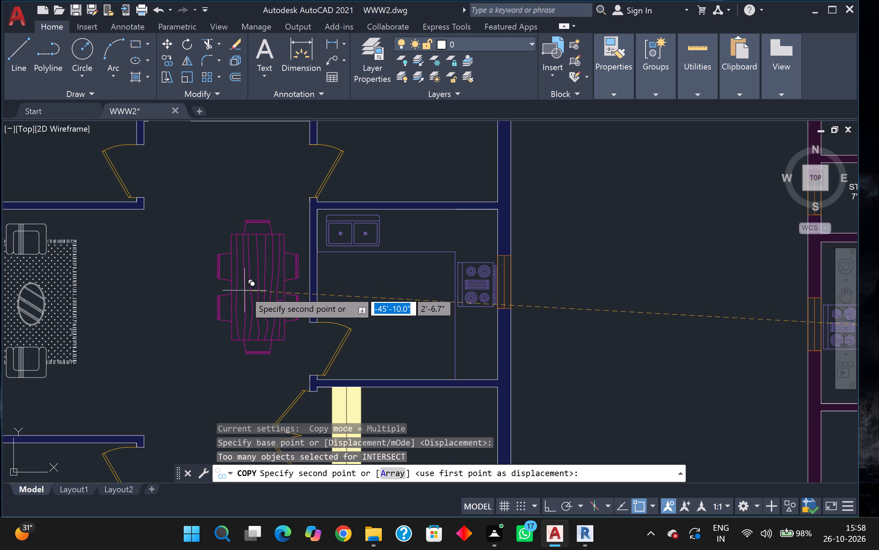
click(244, 290)
scroll(250, 290, down, 2)
key(Escape)
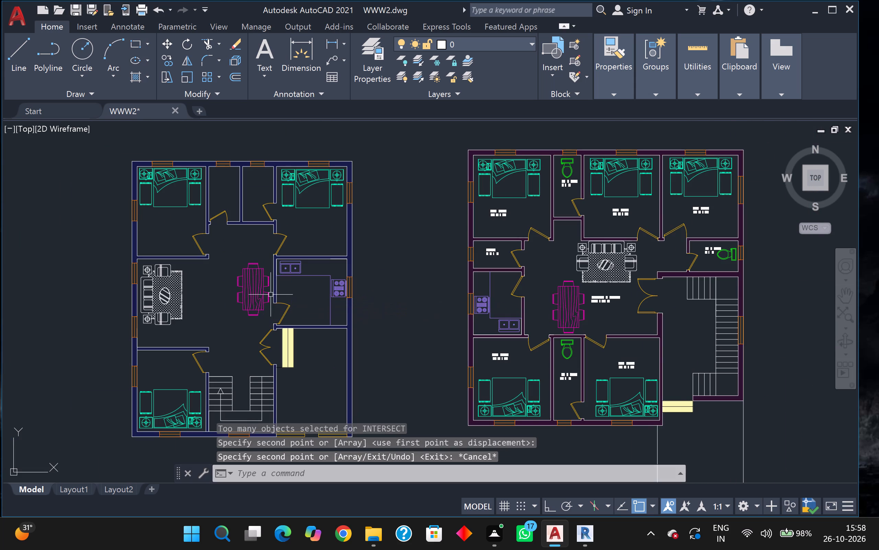
Examine the furnished plan alongside the neighbouring plans.
scroll(339, 283, down, 2)
scroll(358, 295, up, 1)
middle_drag(358, 295, 369, 298)
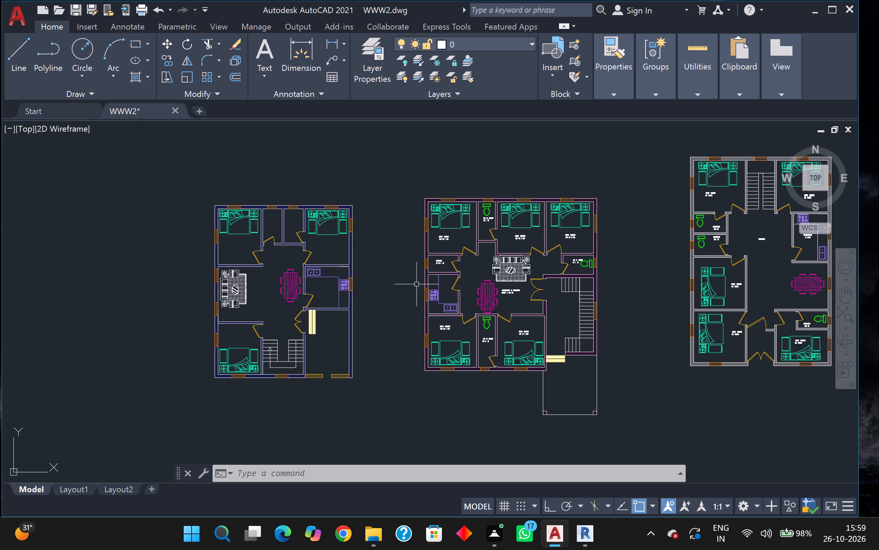
scroll(409, 284, down, 2)
middle_drag(404, 284, 389, 221)
scroll(402, 224, up, 3)
middle_drag(375, 221, 481, 280)
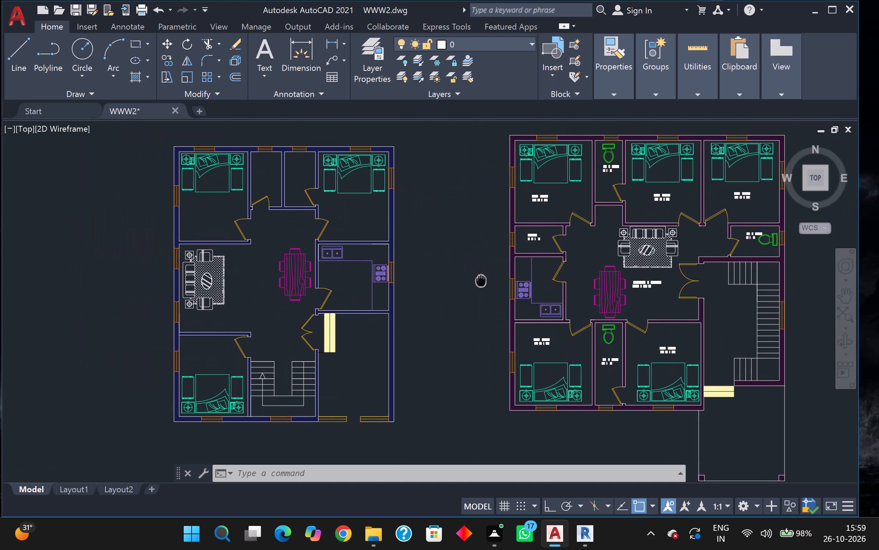
middle_drag(481, 280, 471, 287)
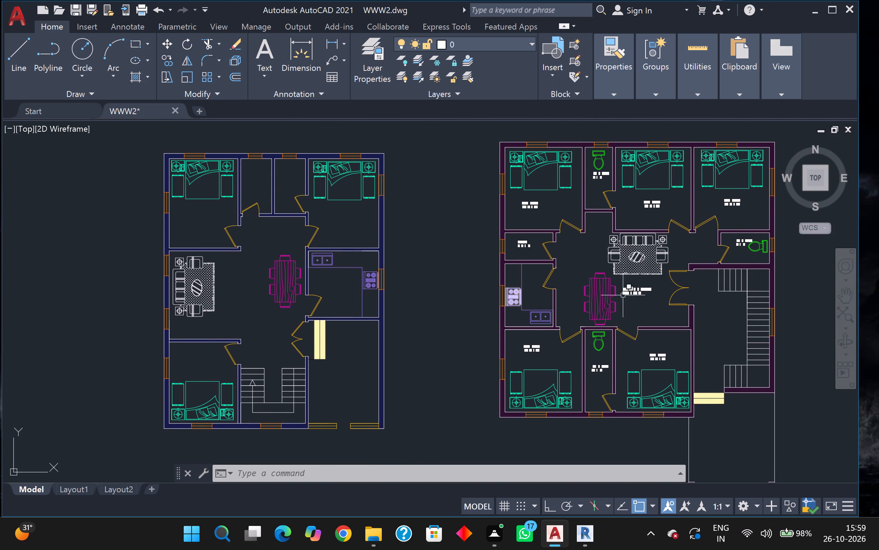
Copy the toilet from the neighbouring plan's WC + bath below the dining table into both small rooms between the upper bedrooms, under their windows.
click(596, 346)
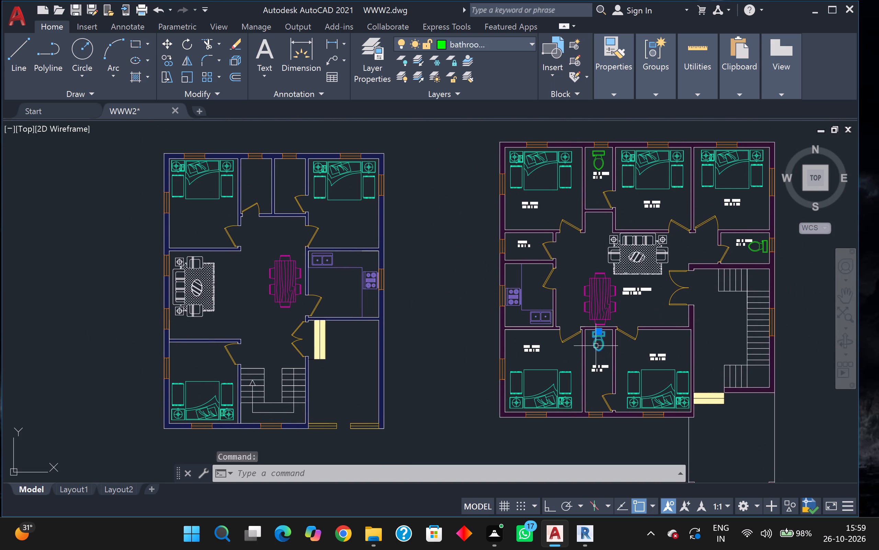
key(c)
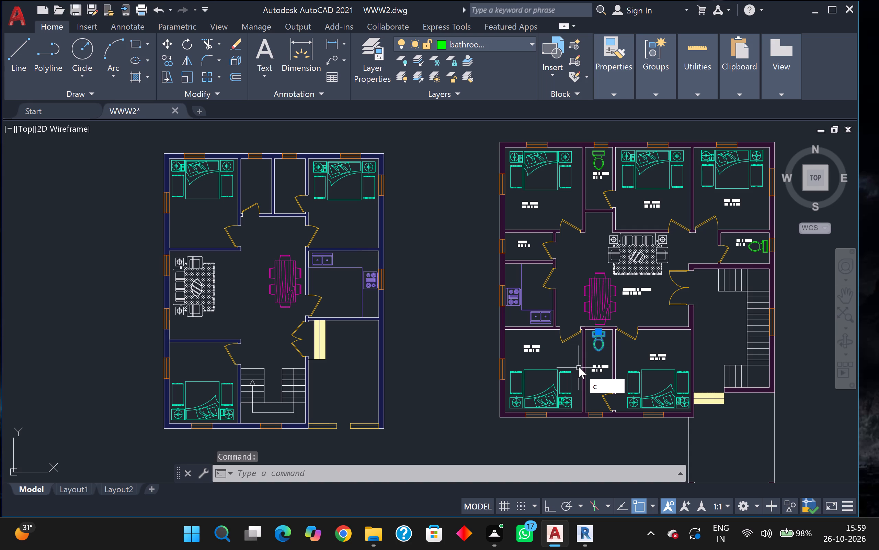
key(o)
key(Return)
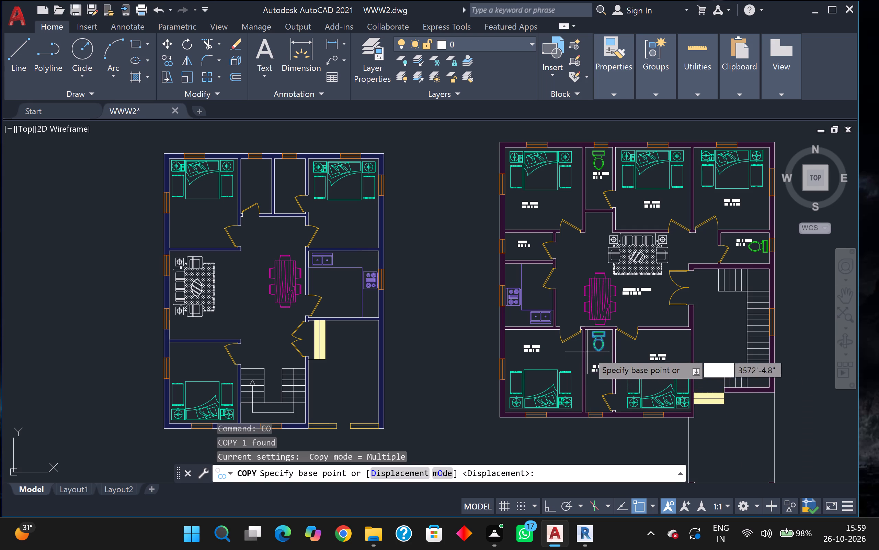
click(601, 350)
middle_drag(456, 330, 470, 333)
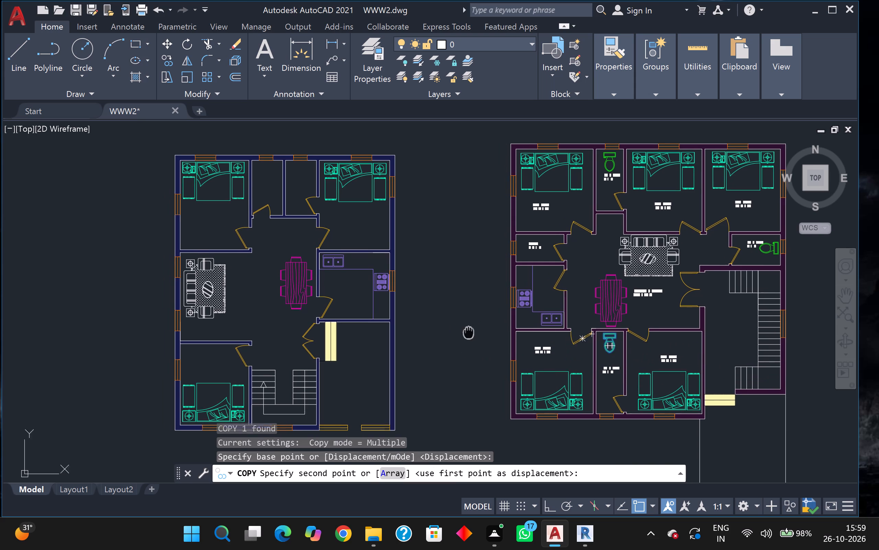
middle_drag(470, 333, 619, 446)
scroll(410, 310, up, 1)
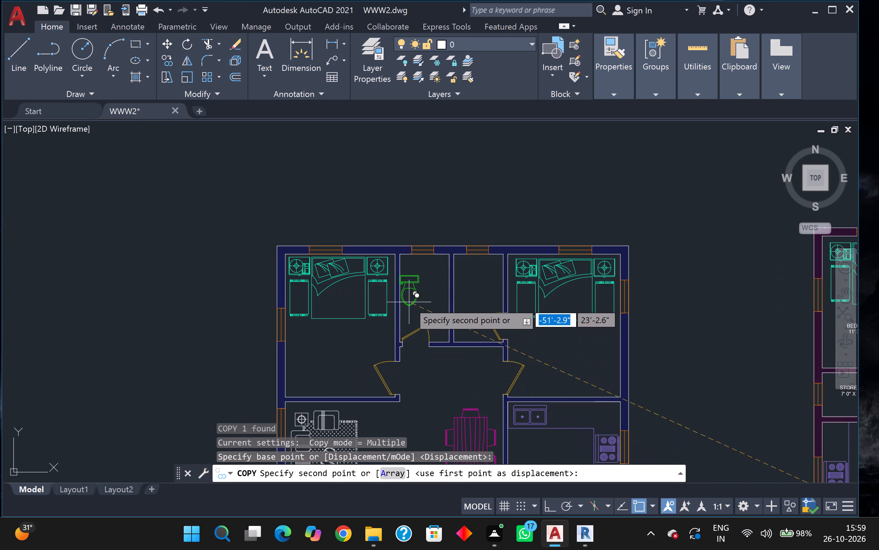
scroll(421, 280, up, 2)
click(422, 284)
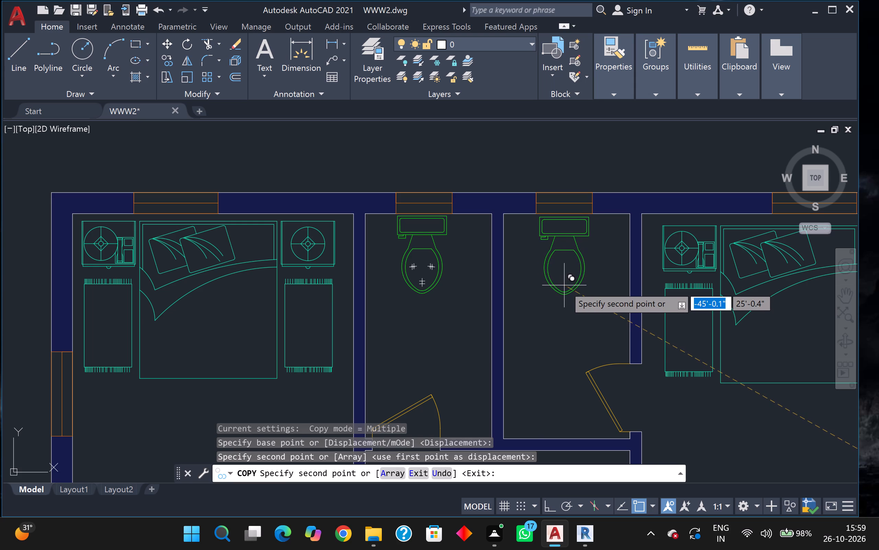
click(564, 285)
key(Escape)
Examine the furnished rooms of the new plan and compare them with the labelled neighbouring plans.
scroll(558, 304, down, 2)
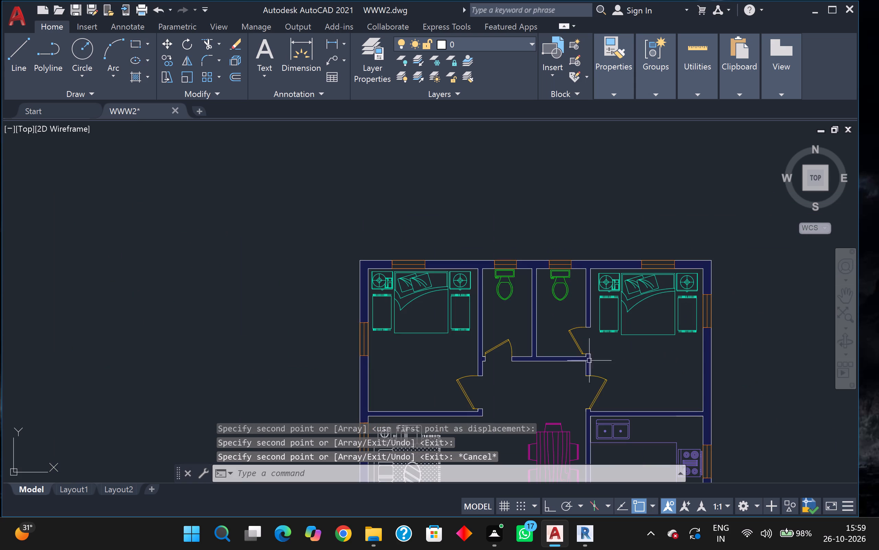
middle_drag(635, 383, 289, 286)
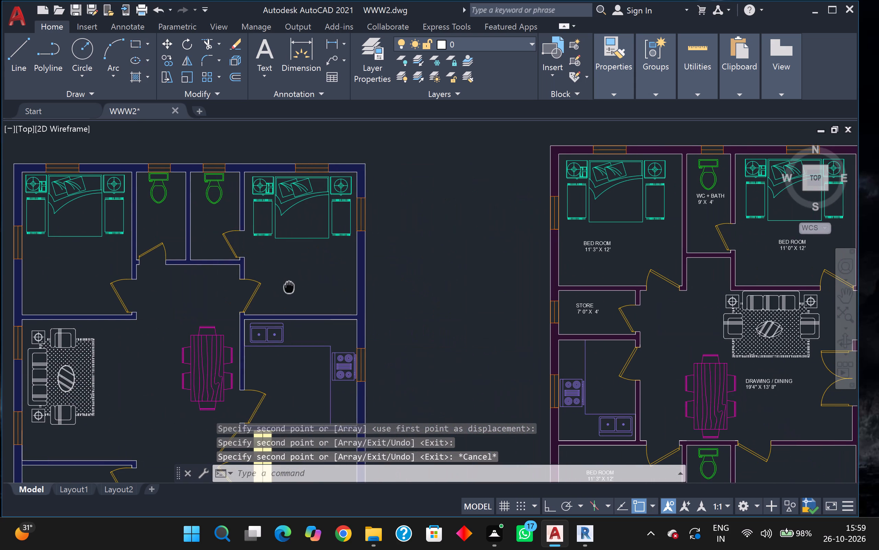
middle_drag(289, 286, 276, 278)
scroll(274, 278, up, 1)
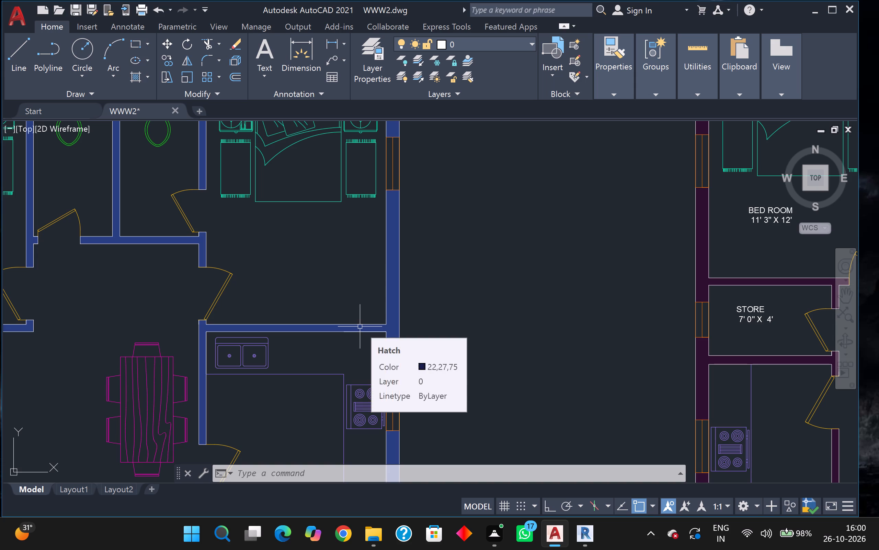
scroll(431, 300, down, 2)
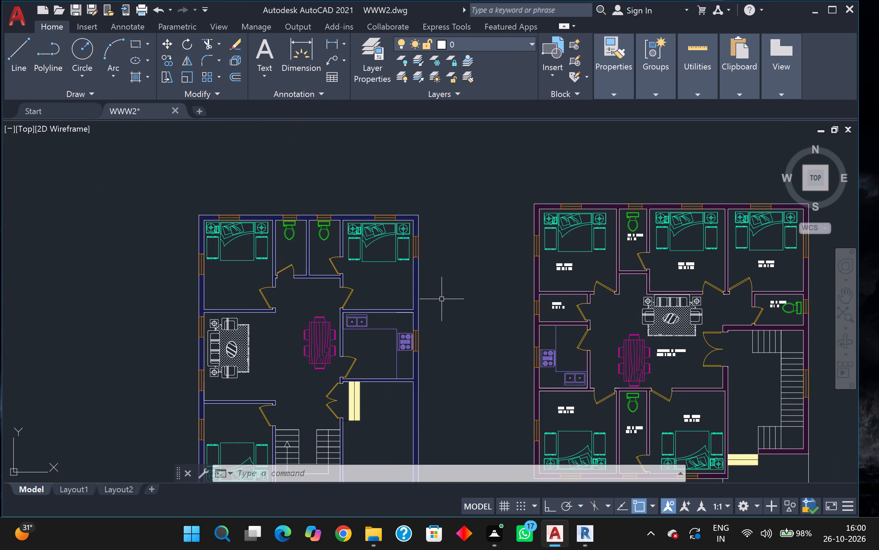
middle_drag(443, 299, 415, 297)
scroll(415, 297, down, 1)
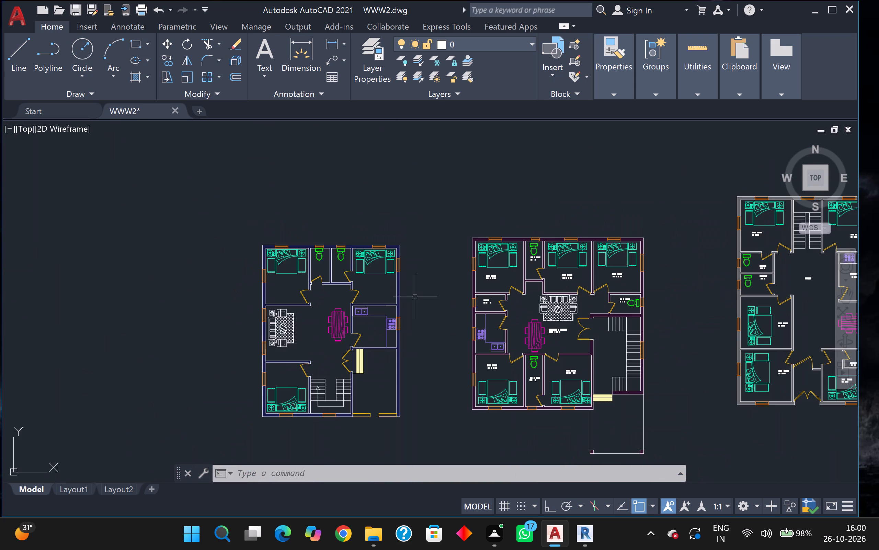
scroll(413, 297, down, 2)
middle_drag(412, 297, 465, 298)
scroll(412, 297, up, 2)
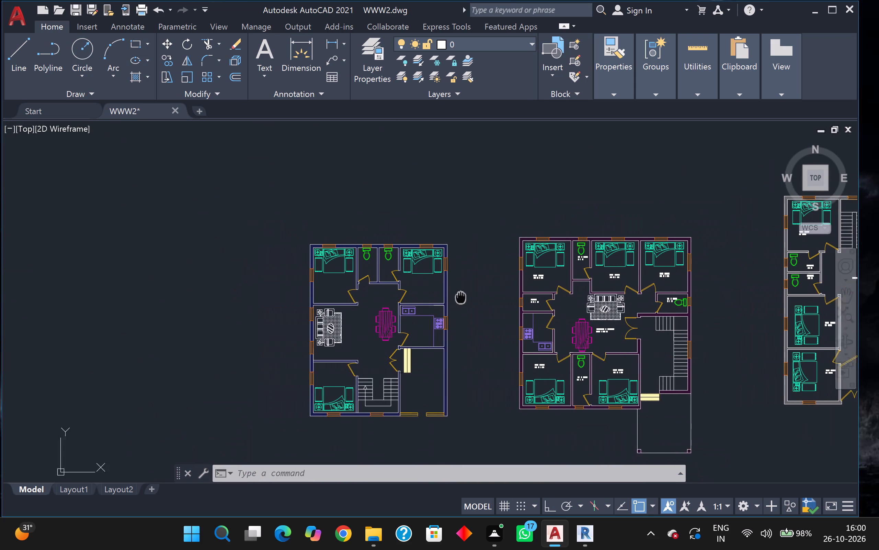
middle_drag(465, 298, 475, 299)
scroll(488, 291, up, 1)
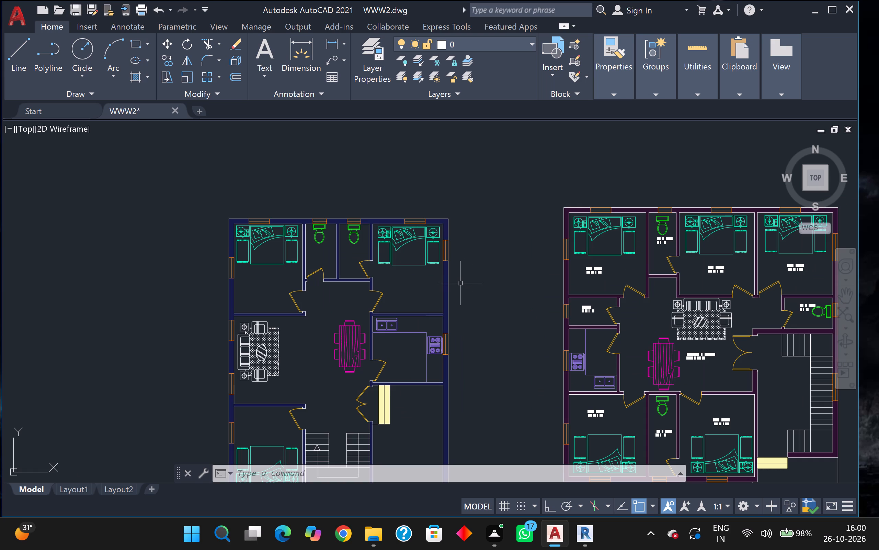
Place a multiline text box about 5'-2" wide below the bed in the upper-left bedroom, with text height 4".
click(266, 64)
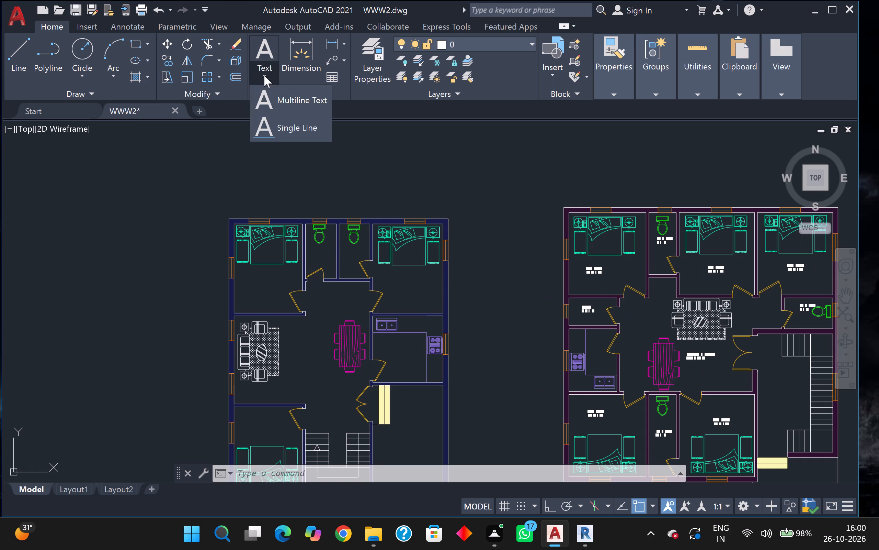
click(270, 54)
scroll(255, 289, up, 2)
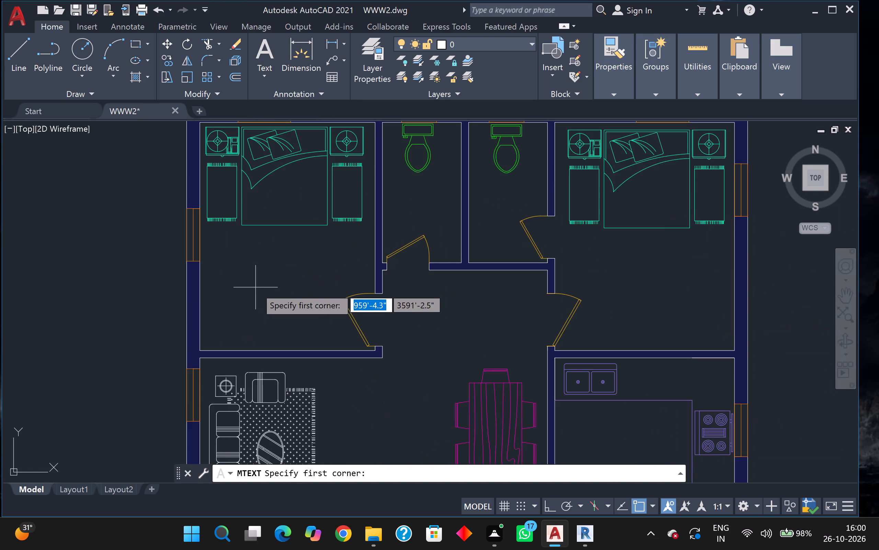
scroll(255, 286, up, 1)
click(204, 241)
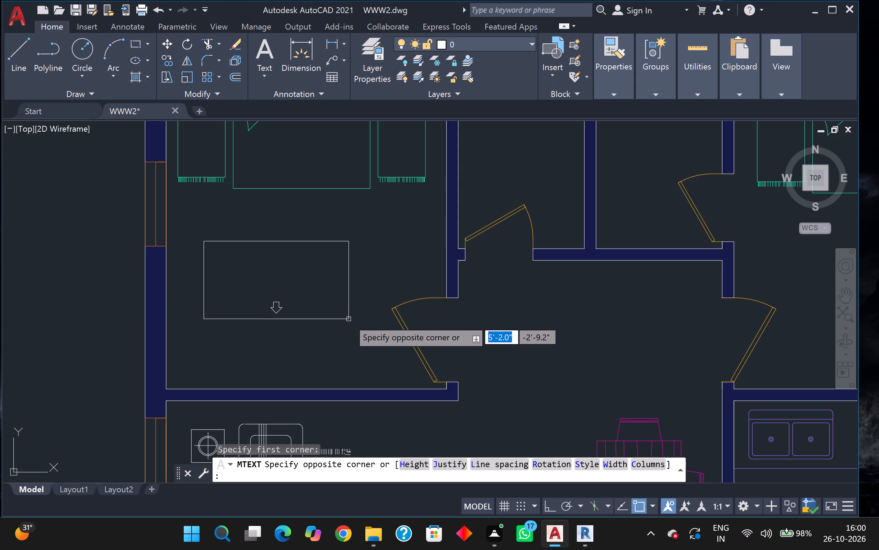
click(349, 319)
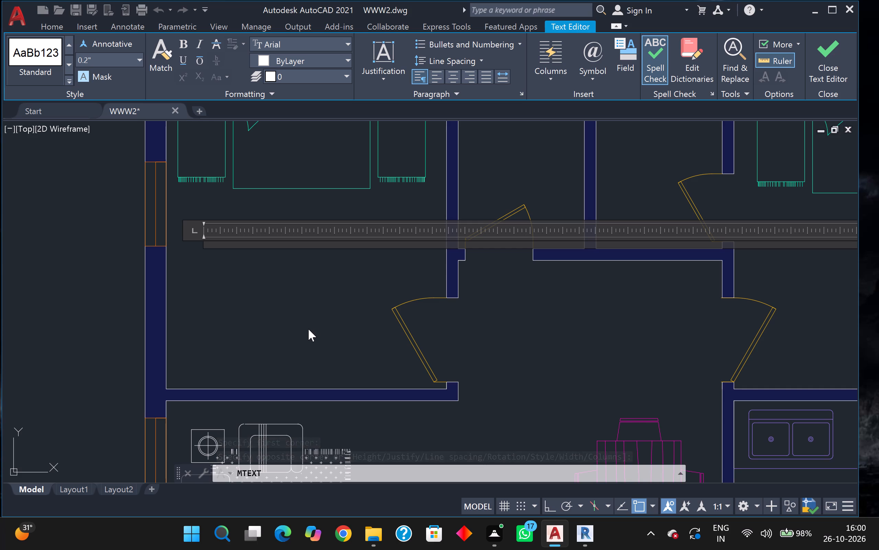
click(110, 56)
key(4)
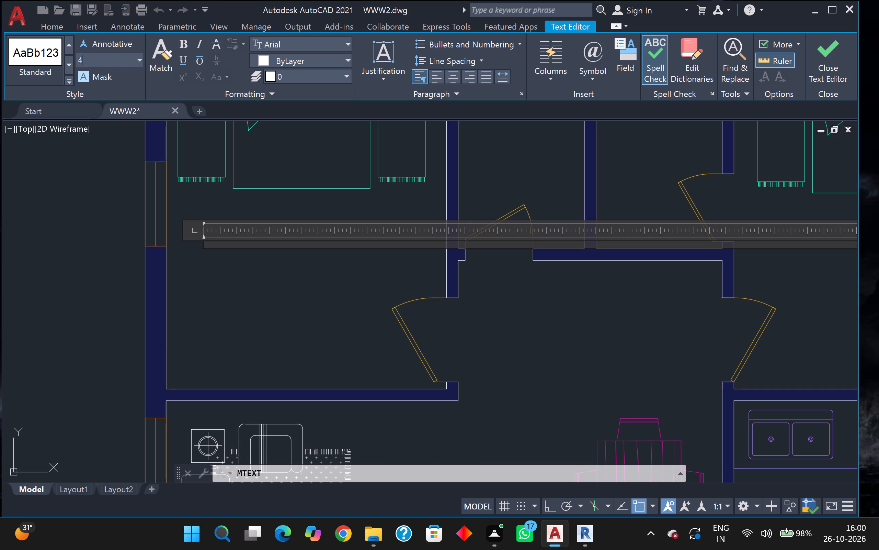
key(Return)
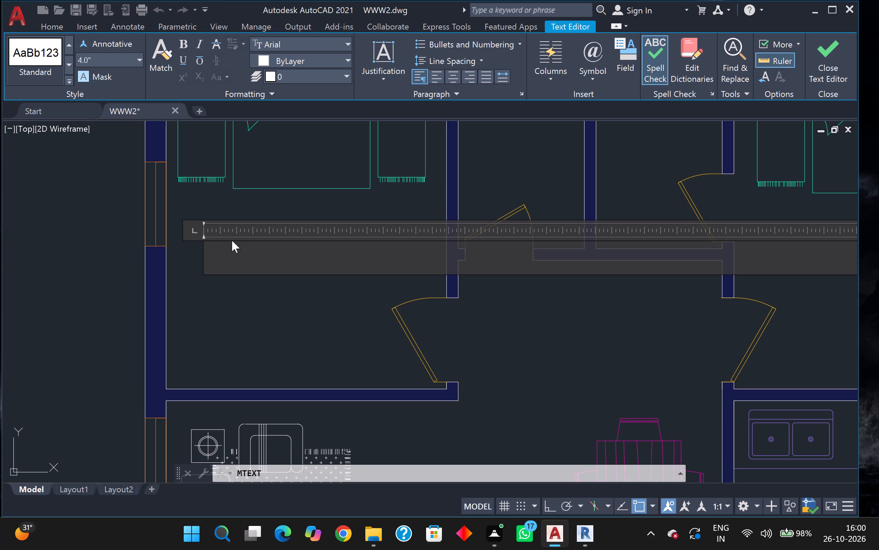
Write the room label "BED ROOM" with "10' X12'" on its second line and finish the text.
text(BED)
key(space)
text(ROOM)
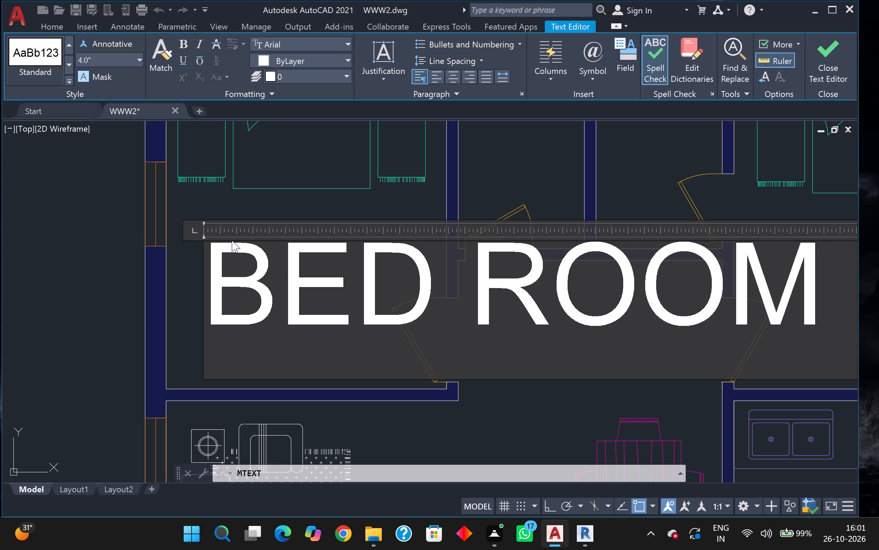
key(Return)
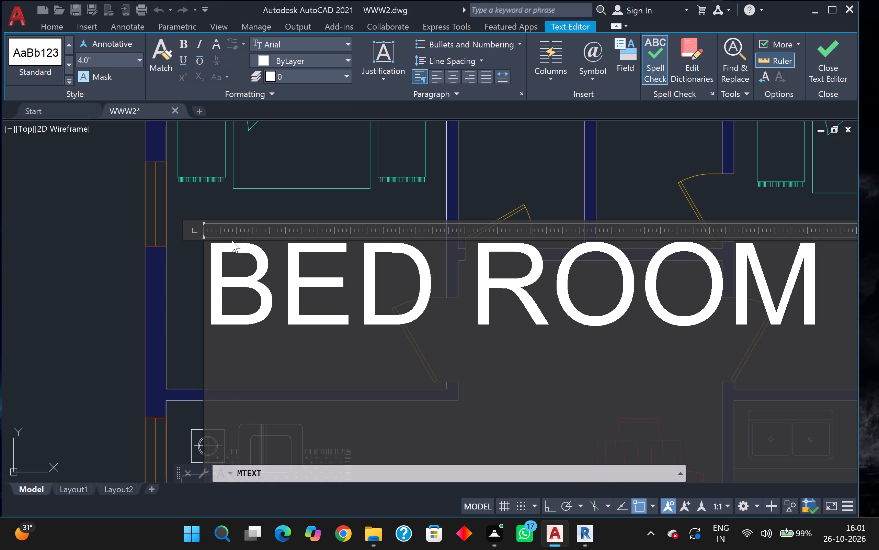
key(space)
key(1)
key(0)
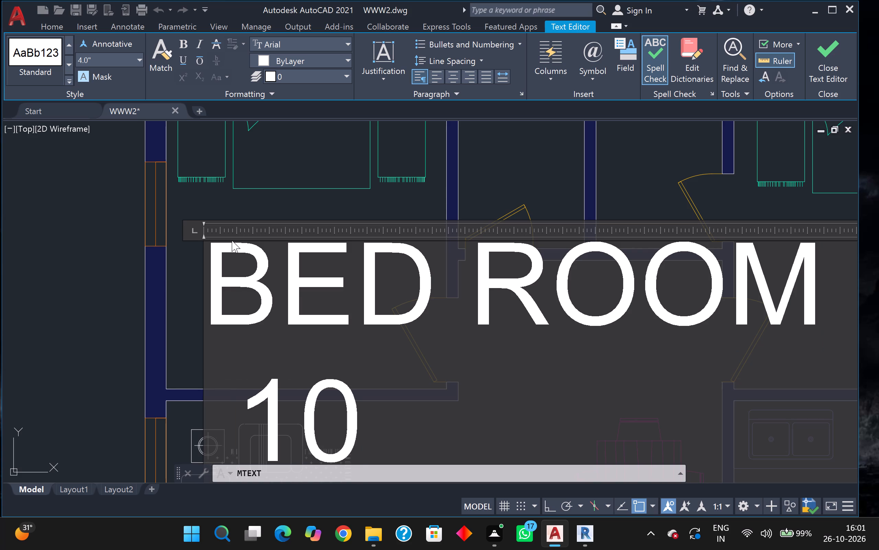
key(apostrophe)
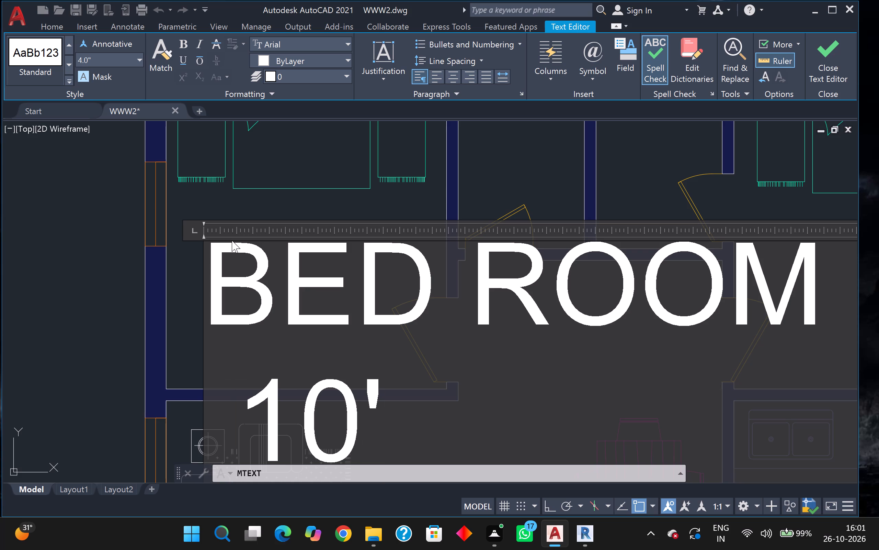
key(space)
text(X)
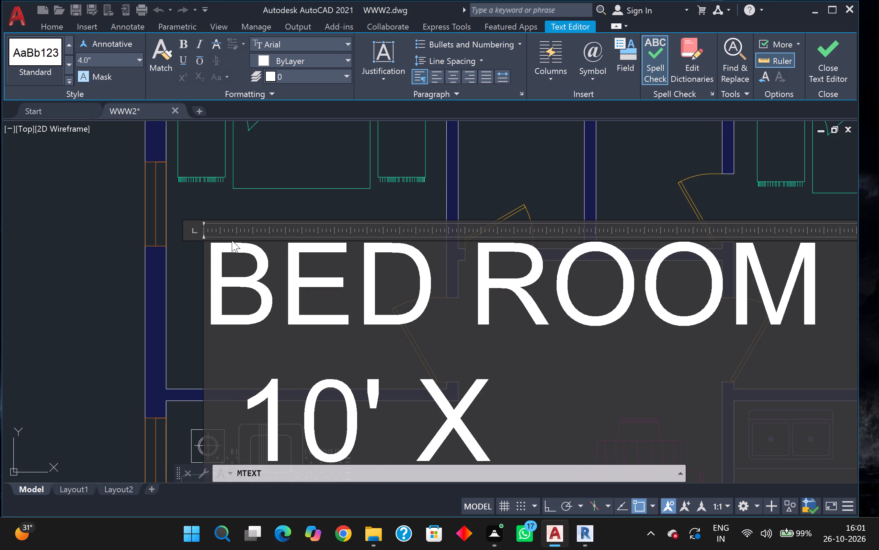
text(12)
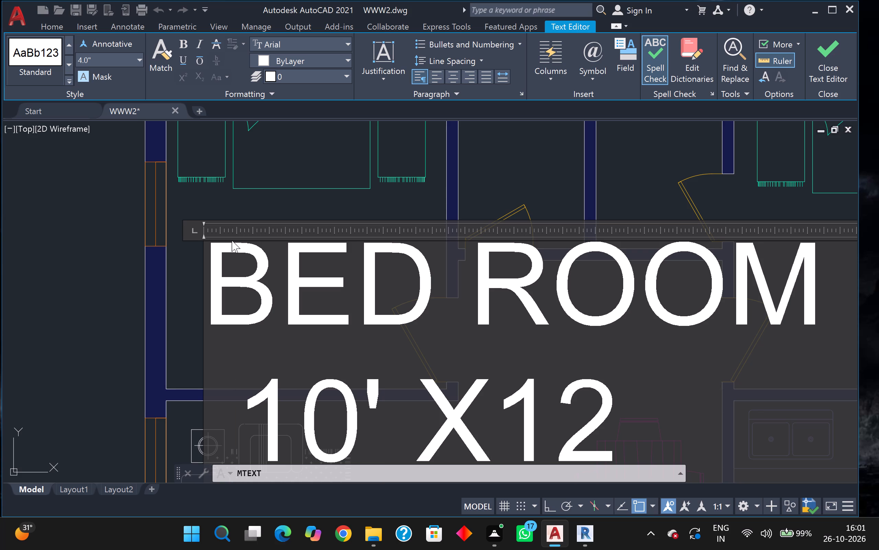
key(apostrophe)
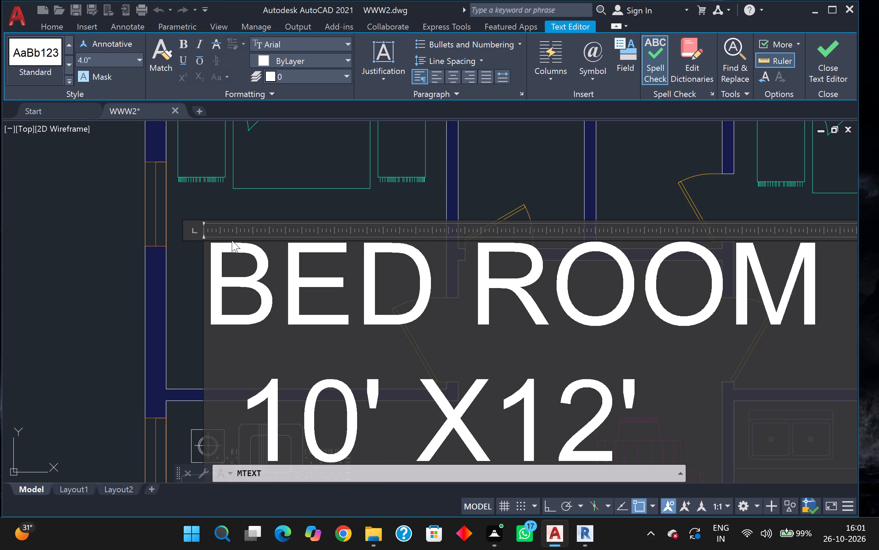
scroll(204, 248, down, 2)
click(136, 306)
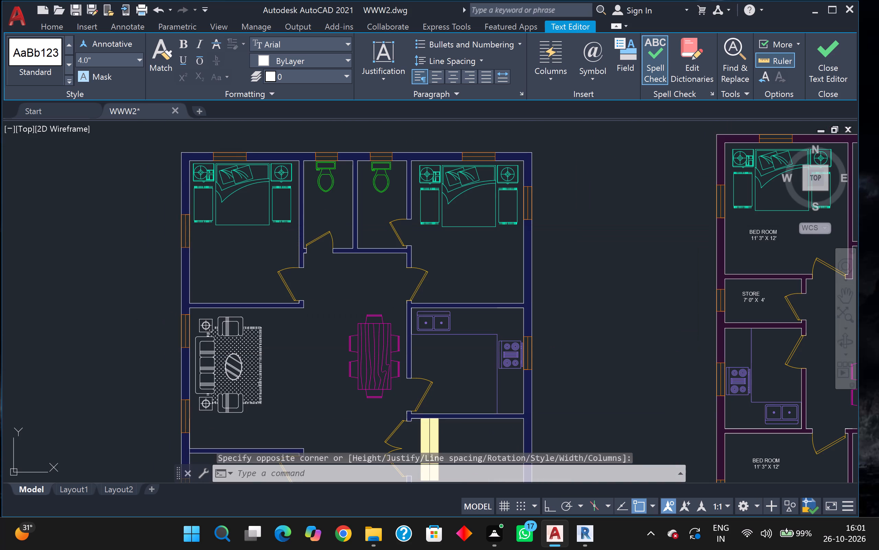
Copy the bedroom label from the upper-left bedroom into the upper-right bedroom, below the bed.
scroll(209, 254, up, 2)
click(227, 242)
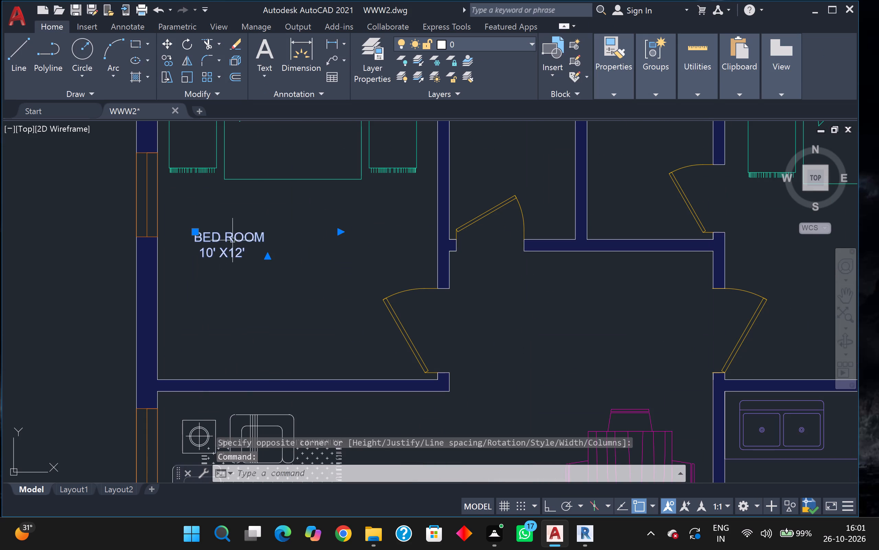
scroll(238, 239, down, 1)
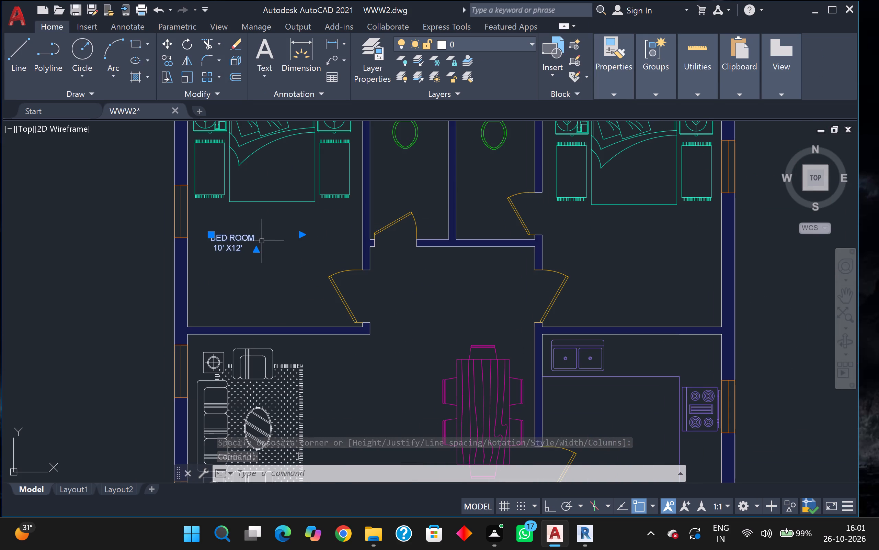
key(c)
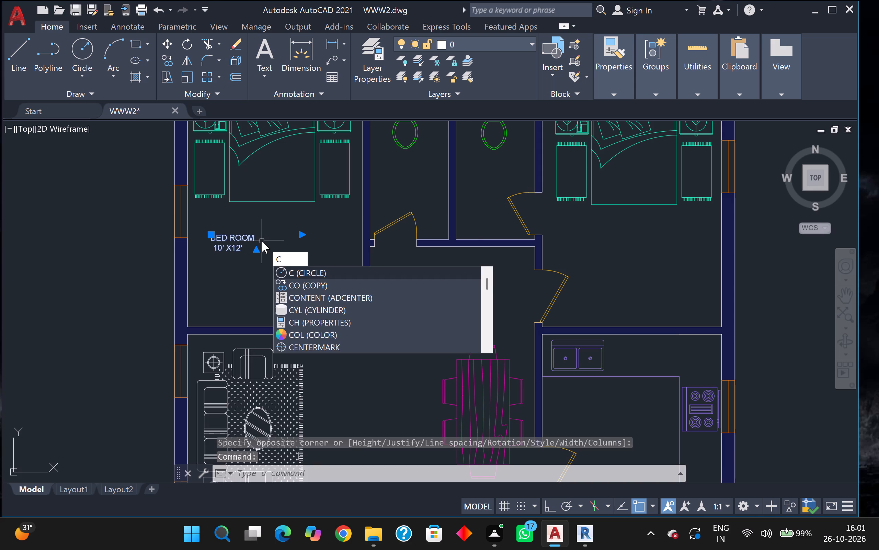
key(o)
key(Return)
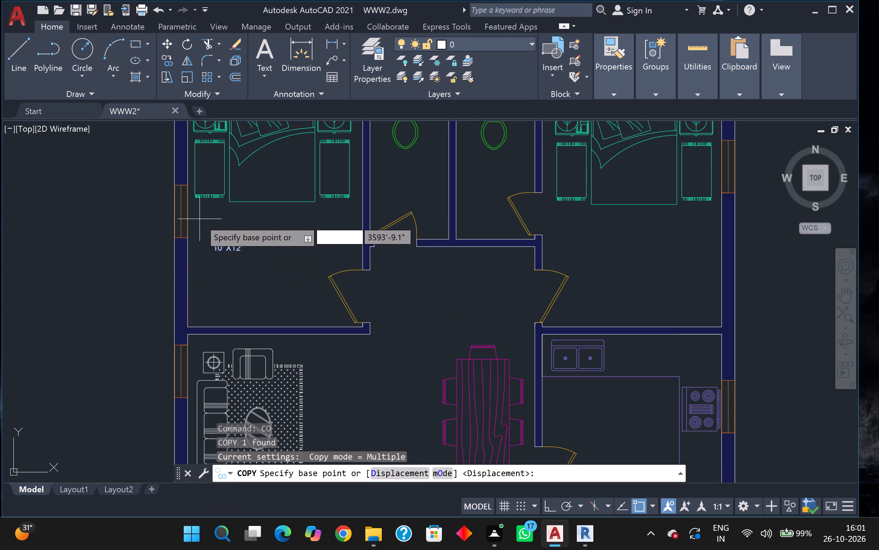
click(220, 245)
middle_drag(258, 241, 252, 243)
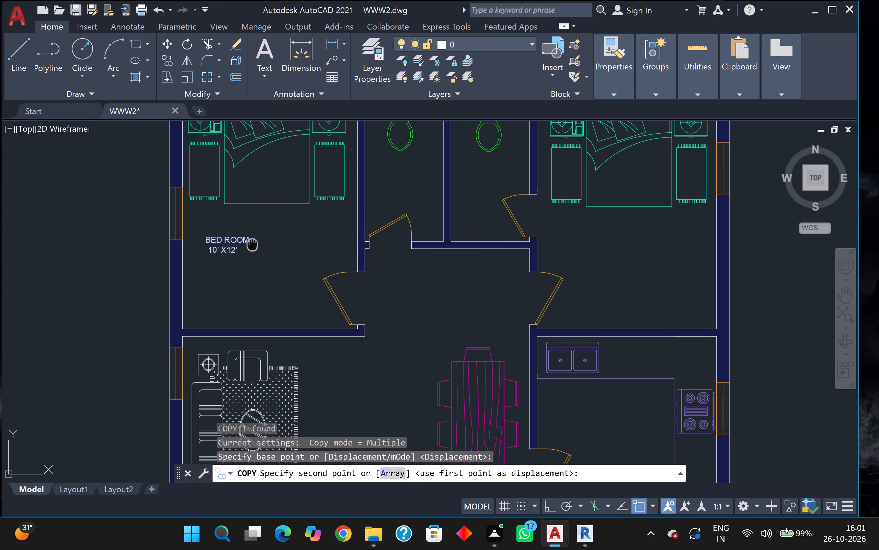
middle_drag(252, 243, 175, 253)
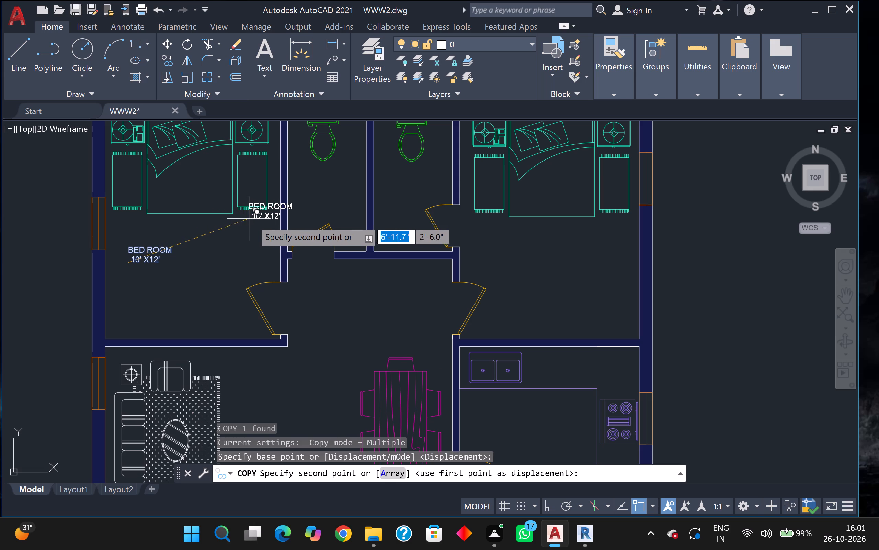
scroll(258, 216, down, 1)
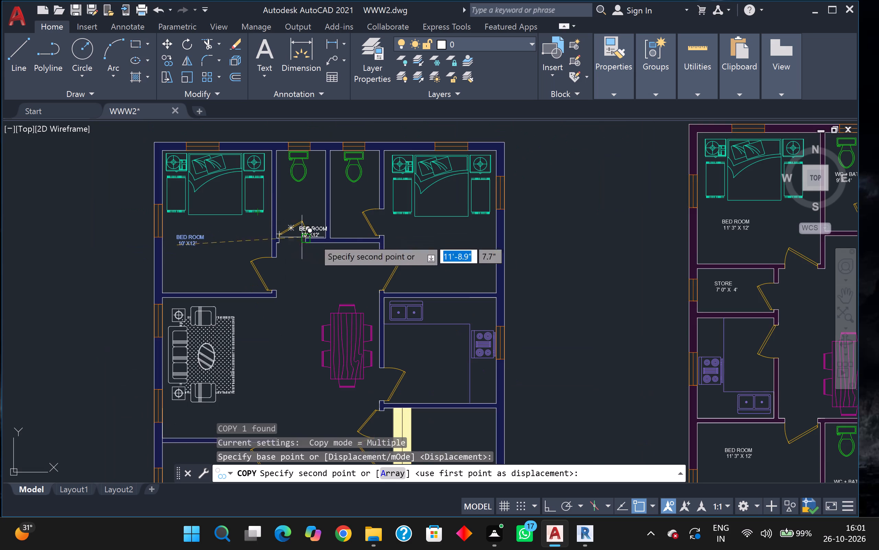
middle_drag(421, 248, 329, 269)
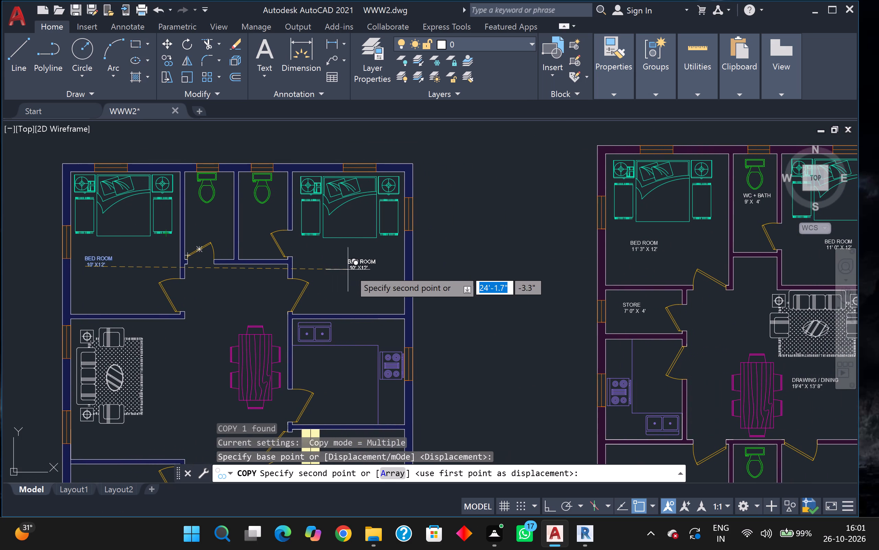
scroll(361, 275, up, 2)
scroll(356, 277, down, 1)
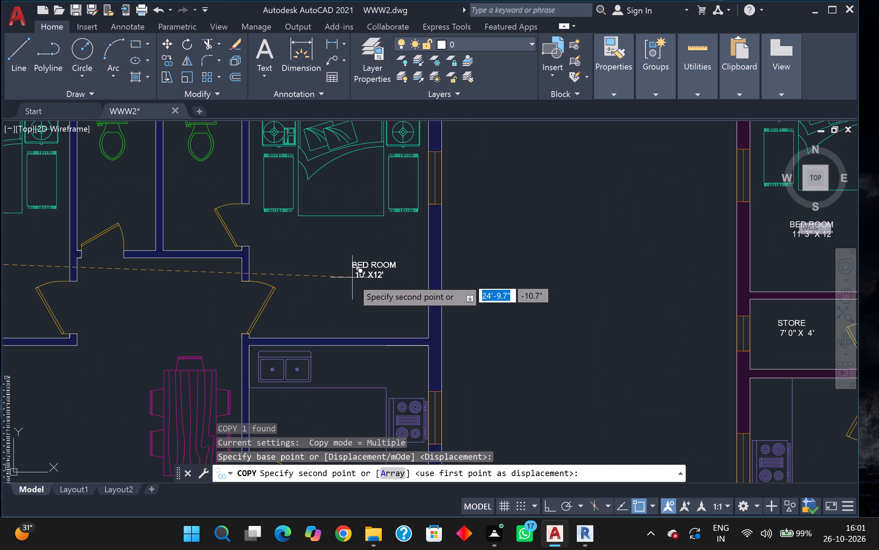
click(349, 287)
Place further copies of the bedroom label in the hall above the dining table and in both toilets below the WCs.
middle_drag(311, 275, 409, 289)
scroll(408, 288, up, 1)
scroll(366, 286, down, 2)
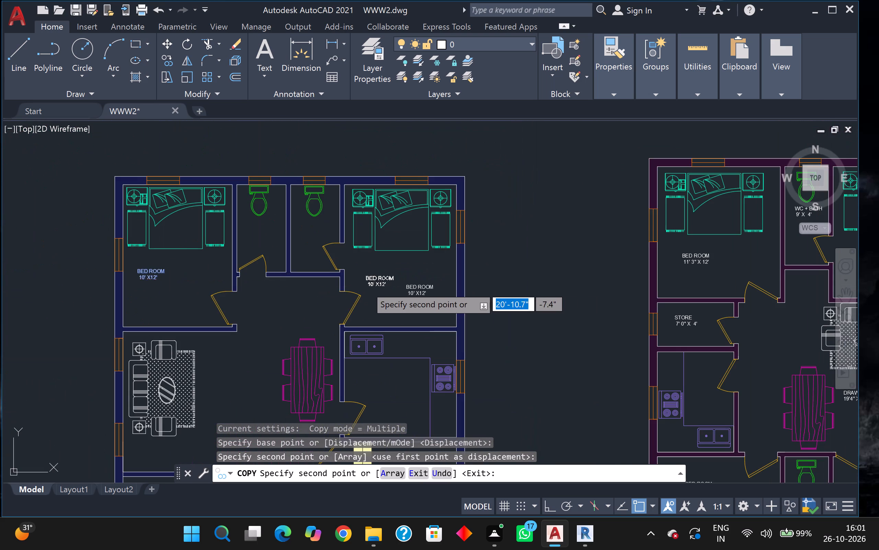
middle_drag(366, 286, 455, 337)
right_drag(455, 337, 452, 337)
click(380, 377)
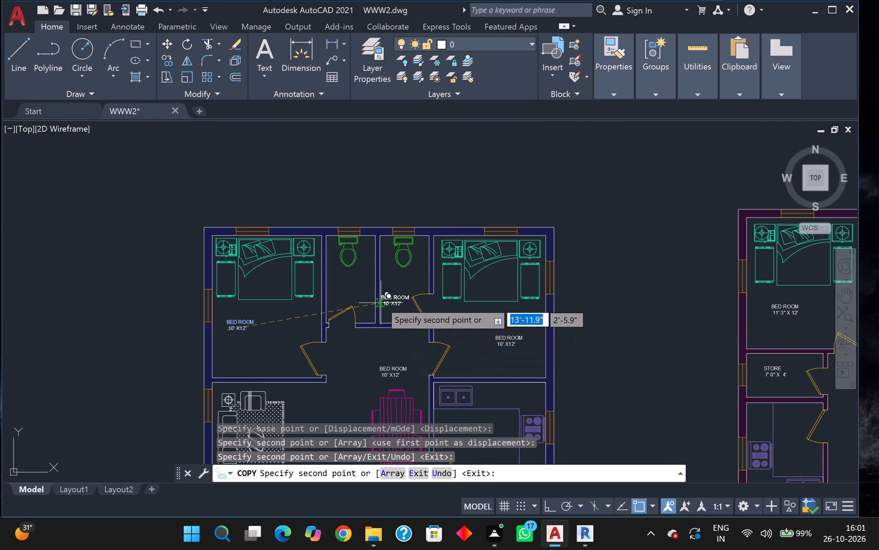
scroll(345, 288, up, 2)
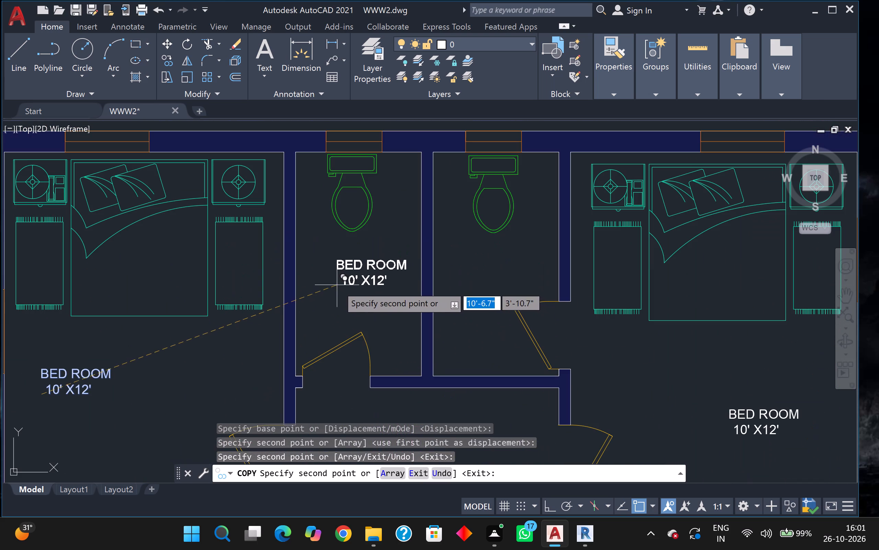
click(337, 285)
click(444, 284)
Place label copies in the lower-left bedroom above the bed and in the lower-right room outside the double door.
scroll(441, 284, down, 3)
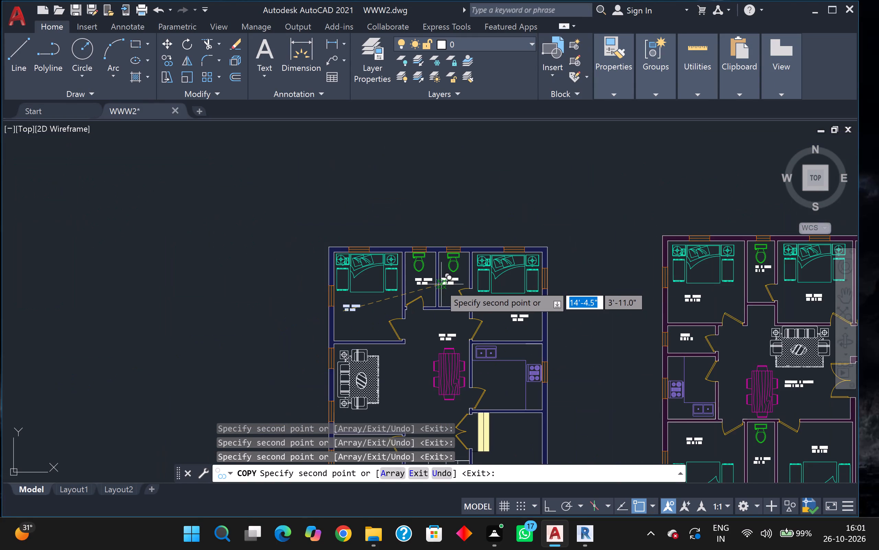
middle_drag(438, 284, 480, 196)
scroll(397, 361, up, 2)
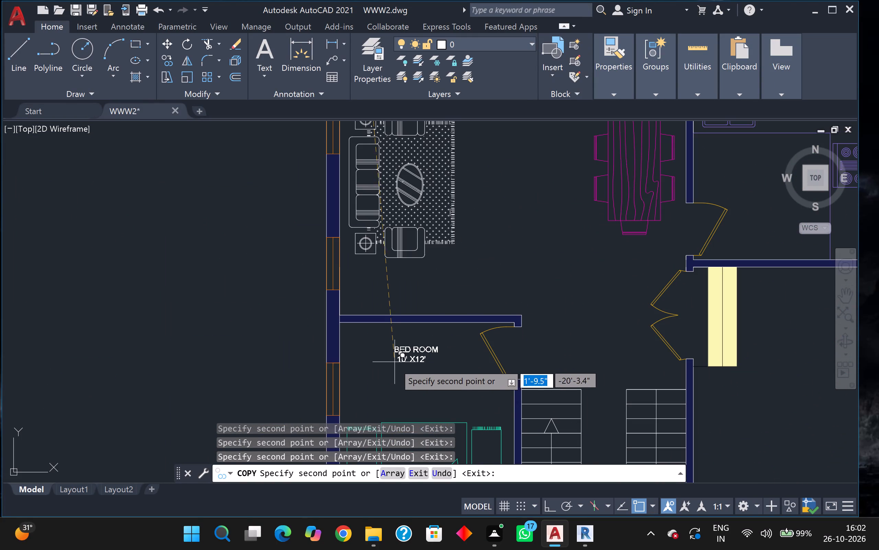
click(389, 385)
scroll(414, 371, up, 1)
middle_drag(414, 371, 319, 337)
scroll(323, 330, down, 2)
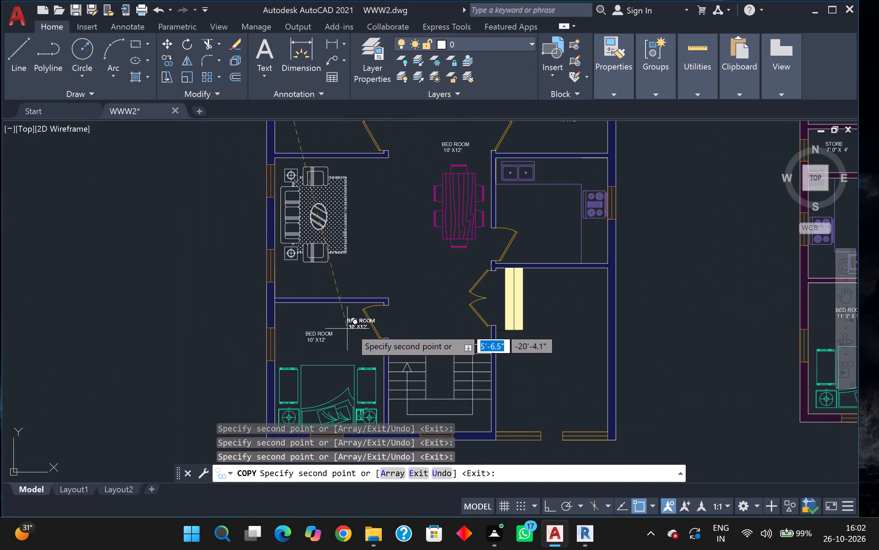
scroll(363, 327, down, 2)
scroll(398, 327, up, 2)
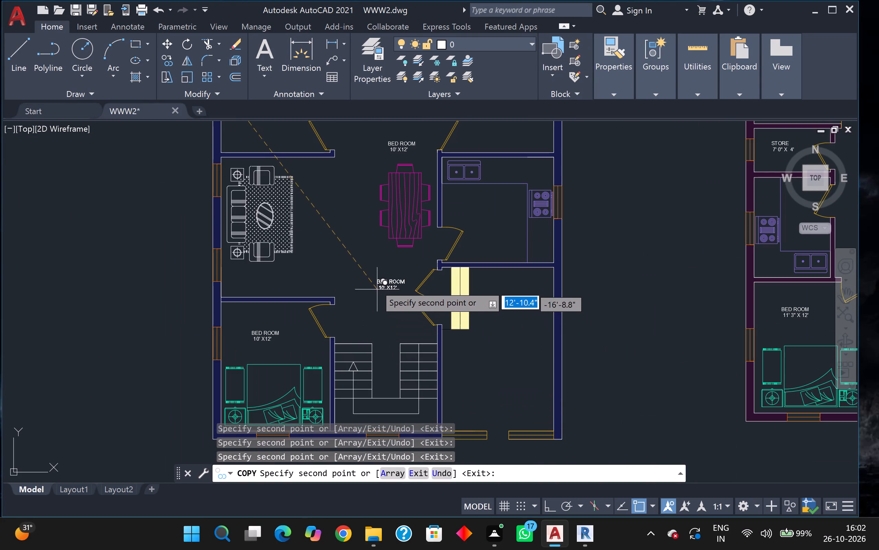
scroll(364, 267, down, 2)
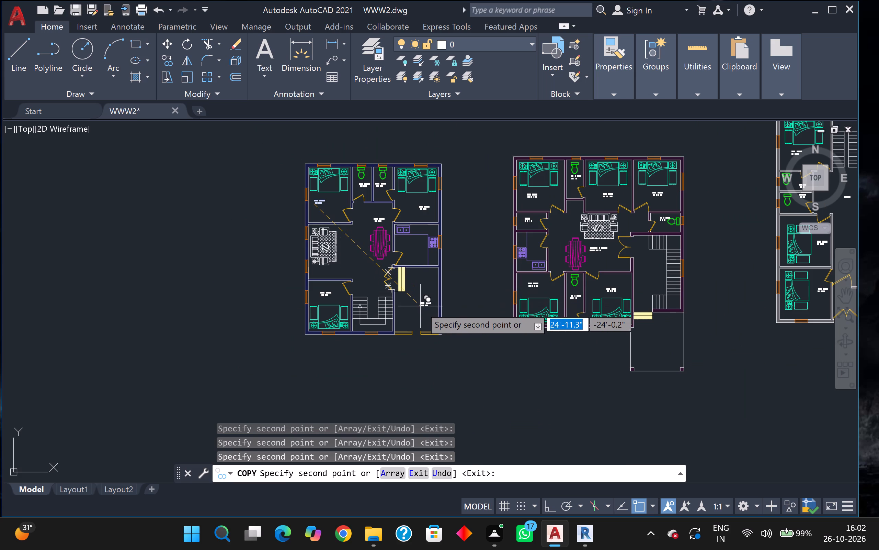
click(420, 306)
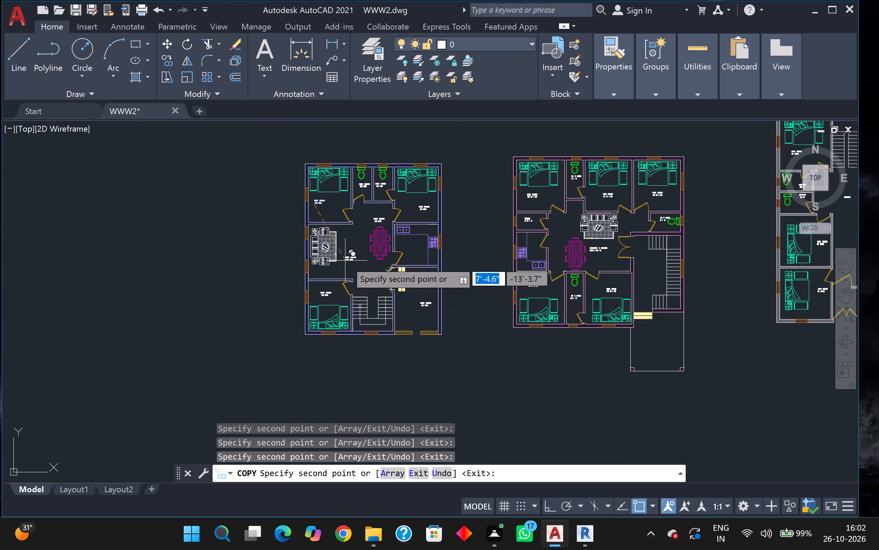
Place label copies in the open hall between the sofa set and dining table, and in the kitchen.
scroll(361, 261, up, 2)
click(358, 267)
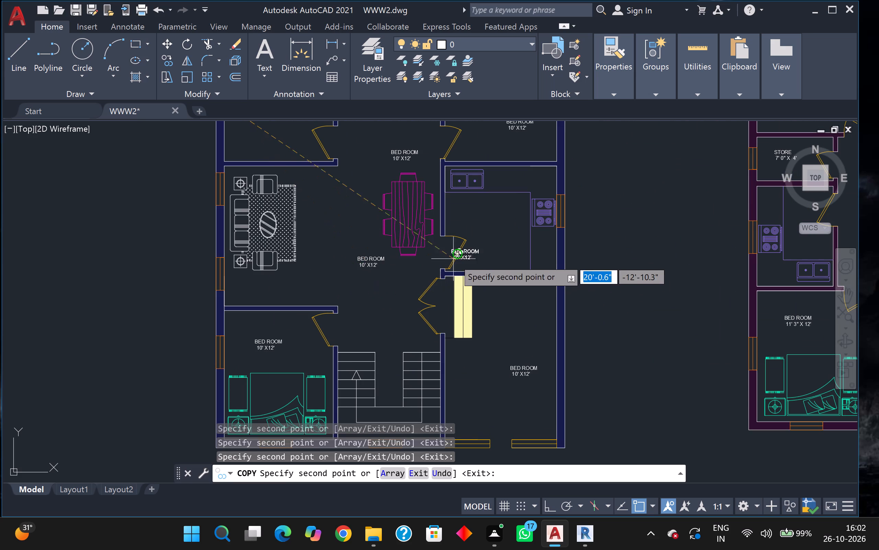
click(491, 229)
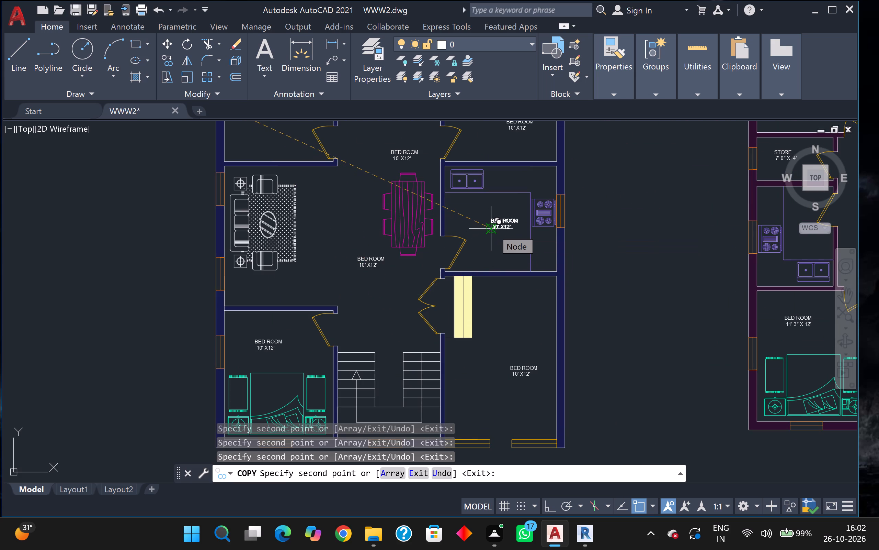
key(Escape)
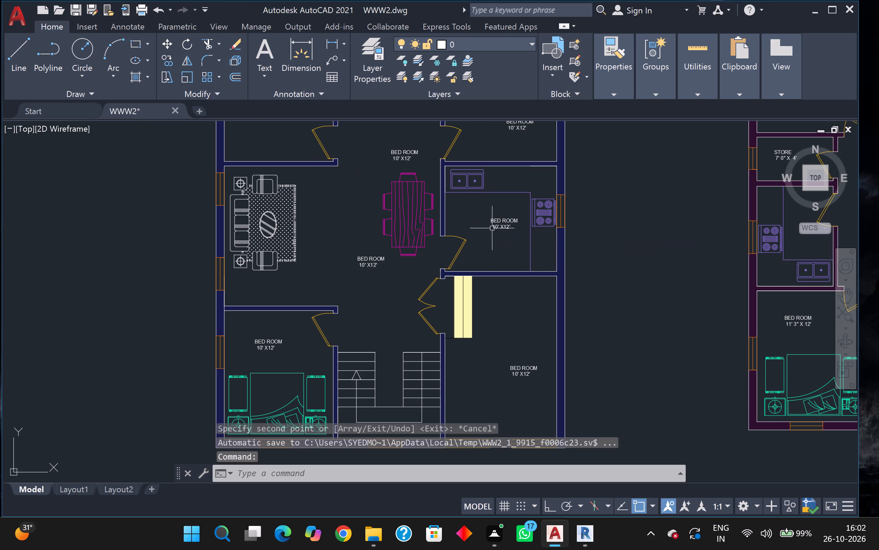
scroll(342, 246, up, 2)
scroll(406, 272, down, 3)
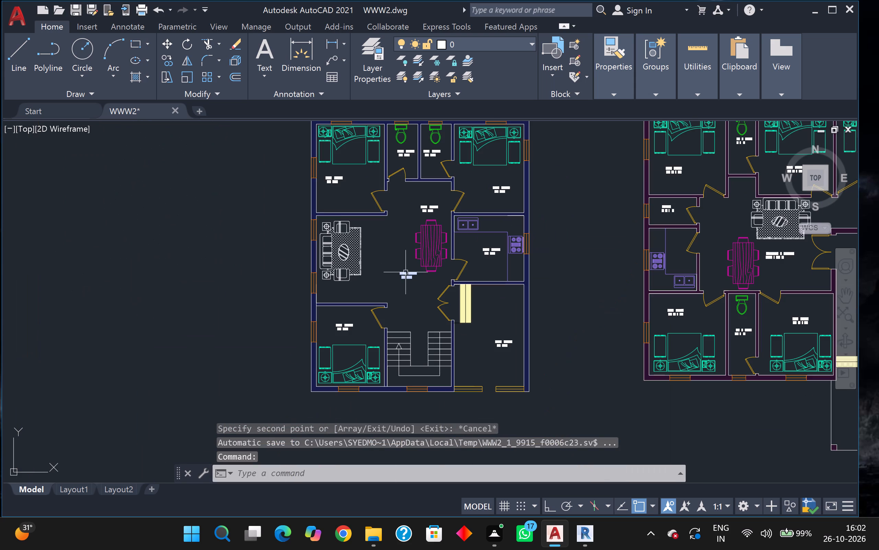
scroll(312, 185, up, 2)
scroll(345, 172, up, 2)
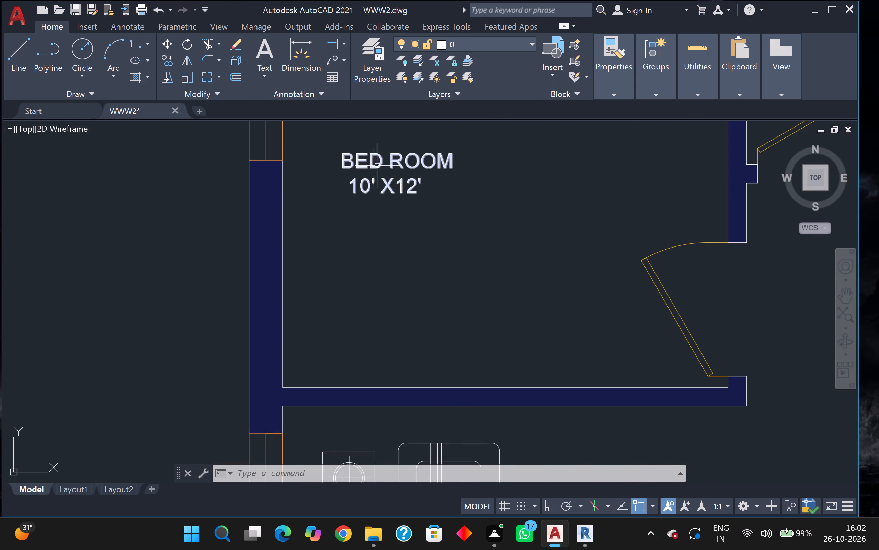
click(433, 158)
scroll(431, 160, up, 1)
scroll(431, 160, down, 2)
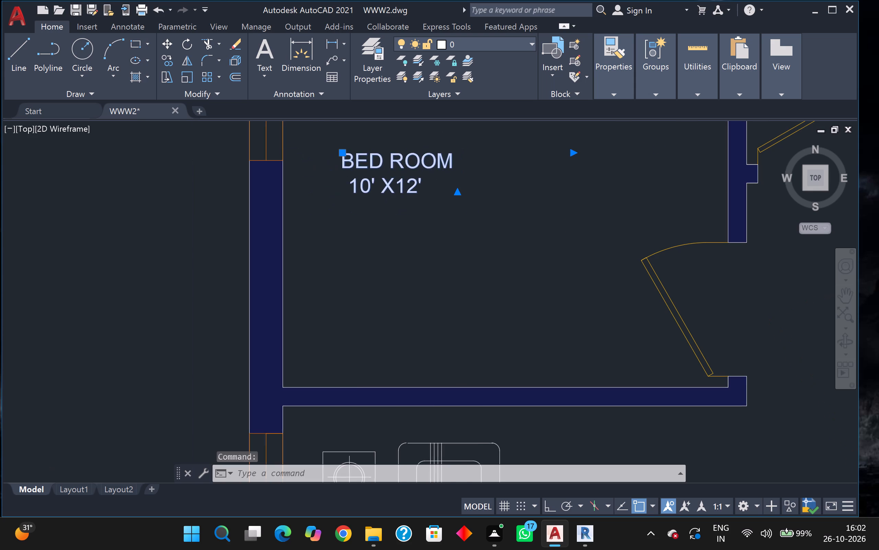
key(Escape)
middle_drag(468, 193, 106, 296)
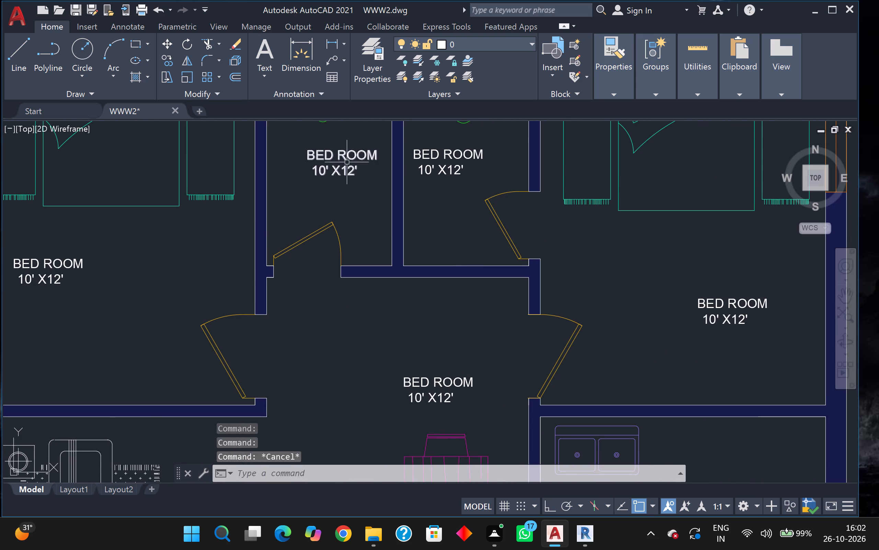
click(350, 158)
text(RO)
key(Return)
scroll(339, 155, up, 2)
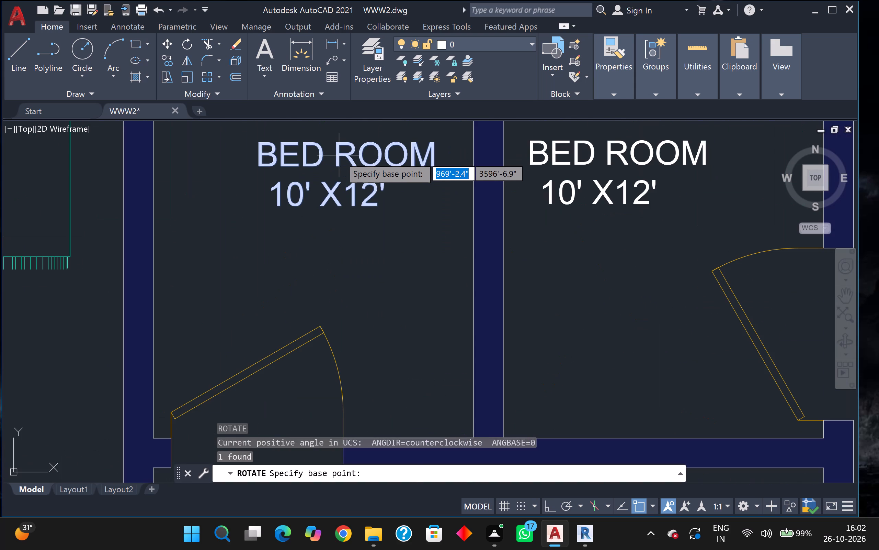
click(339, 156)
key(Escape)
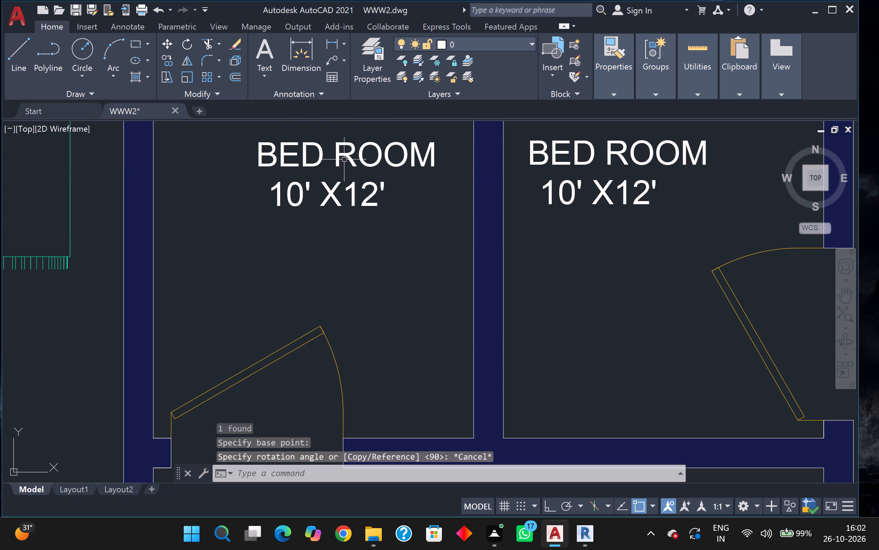
Replace the BED ROOM line of the left toilet's label with WASH ROOM, keeping the size on its own line.
double_click(347, 157)
scroll(346, 157, up, 2)
scroll(346, 157, down, 1)
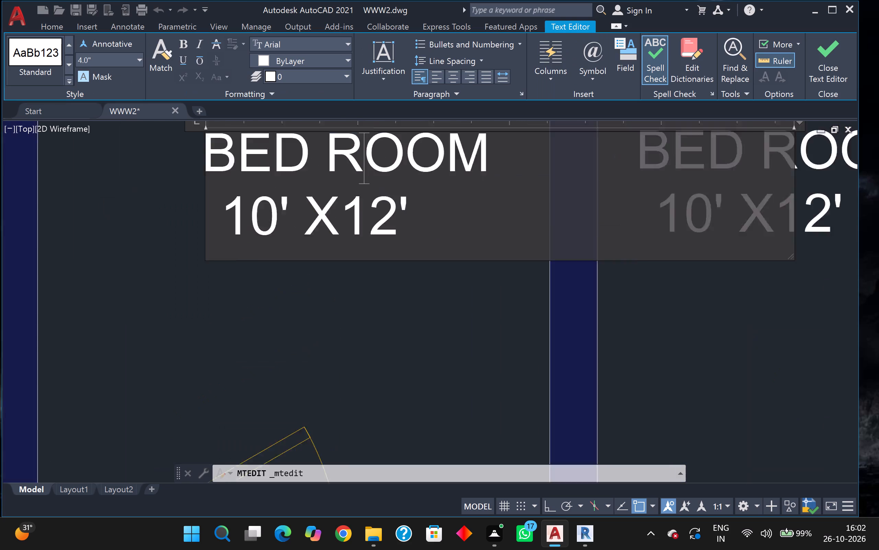
scroll(346, 157, down, 1)
drag(432, 159, 288, 187)
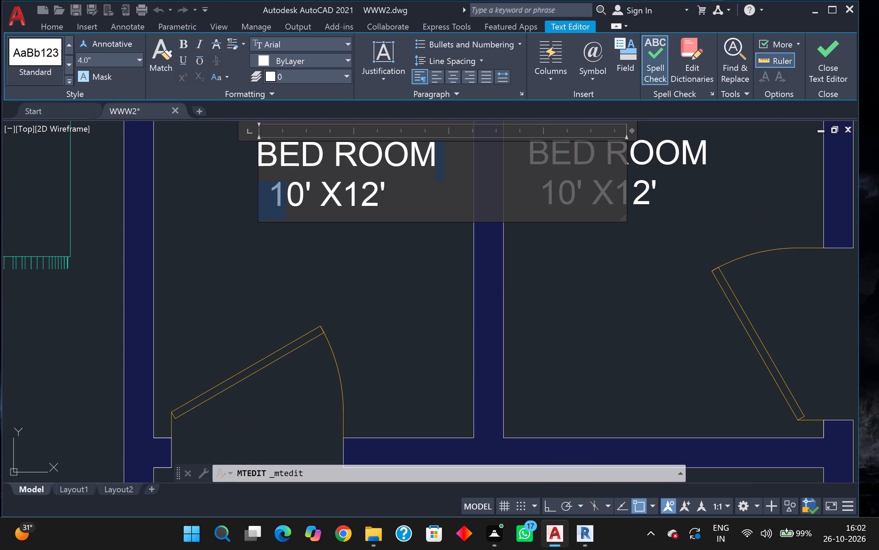
drag(448, 157, 255, 169)
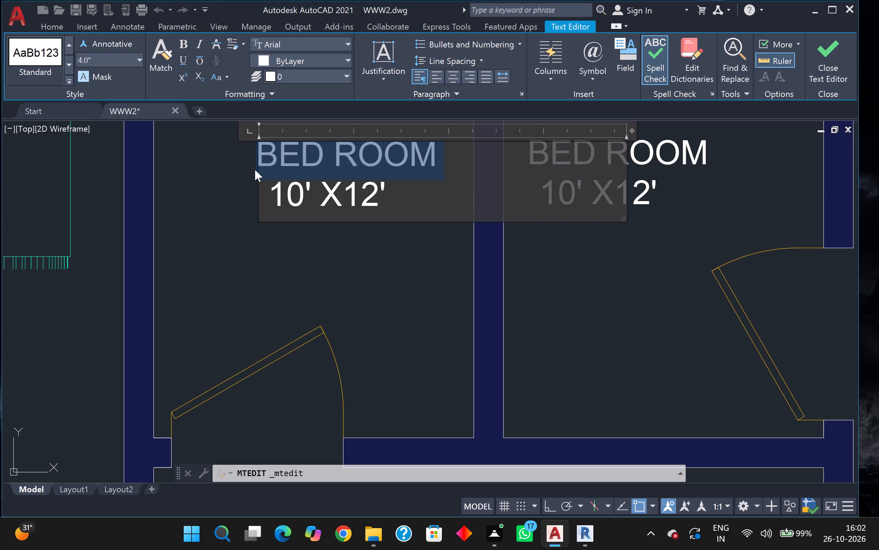
key(BackSpace)
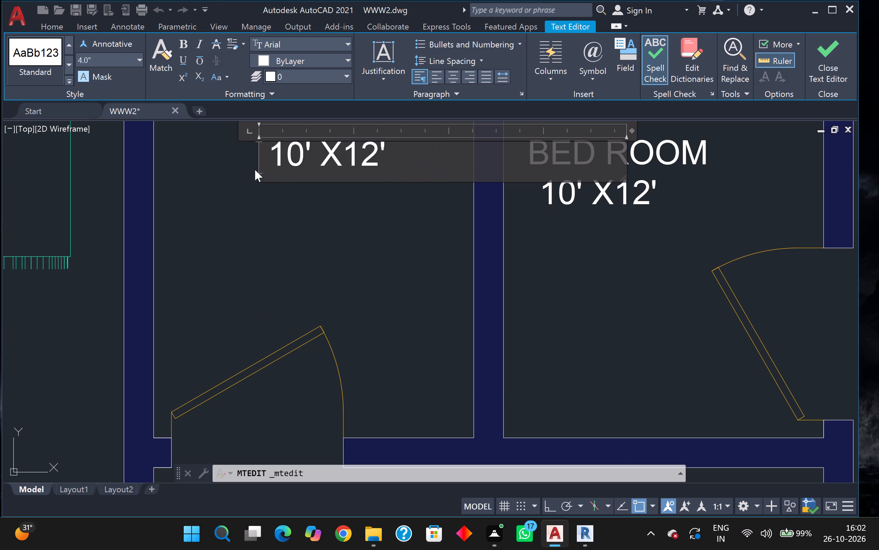
key(space)
text(W)
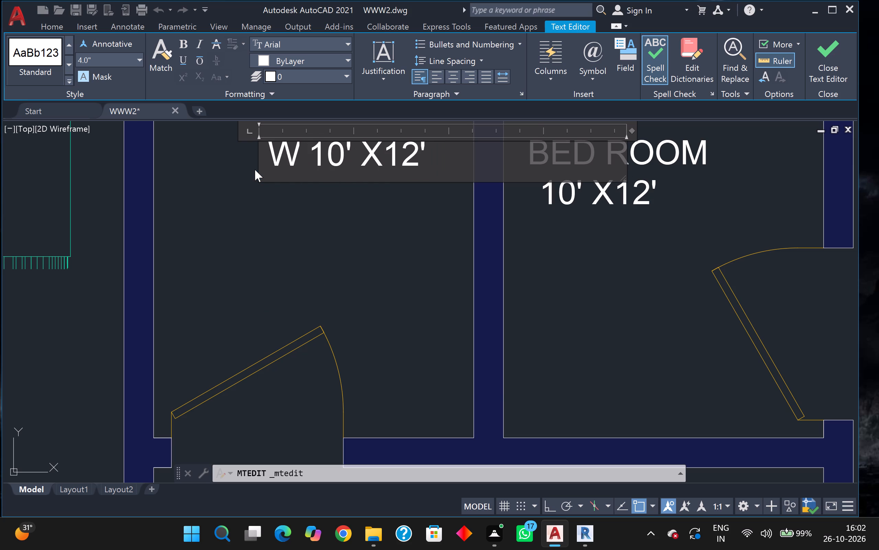
text(AS)
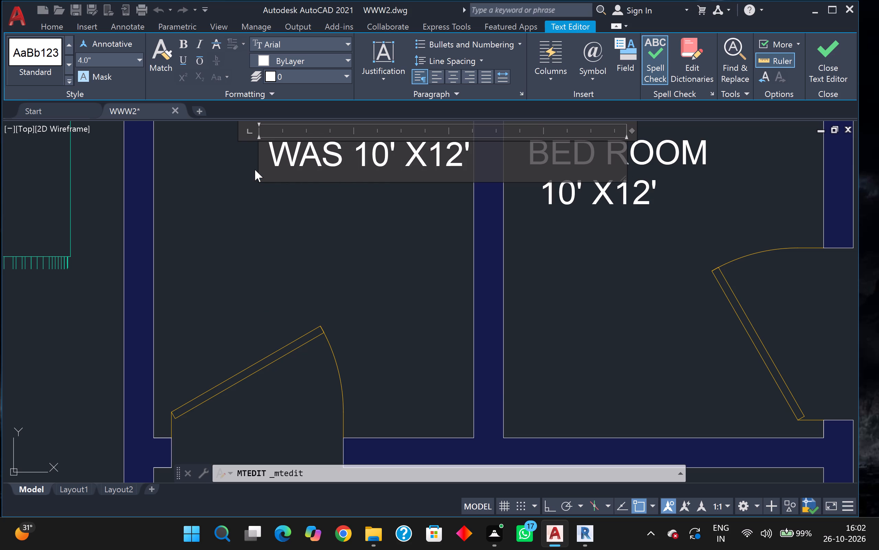
key(h)
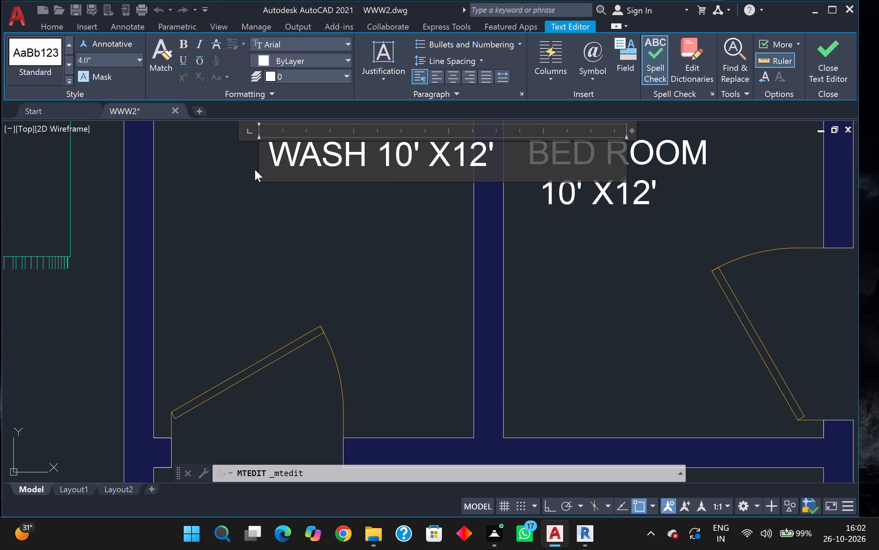
key(space)
text(ROM)
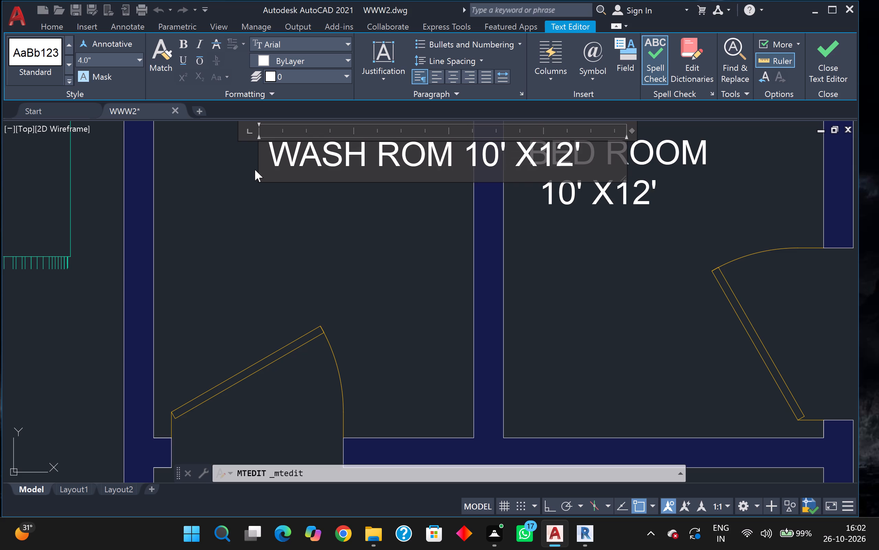
key(BackSpace)
text(OM)
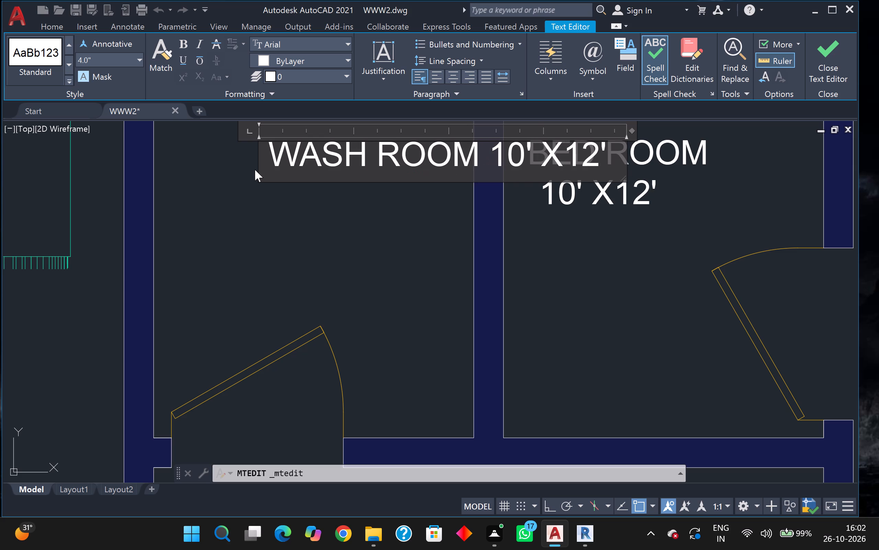
key(Return)
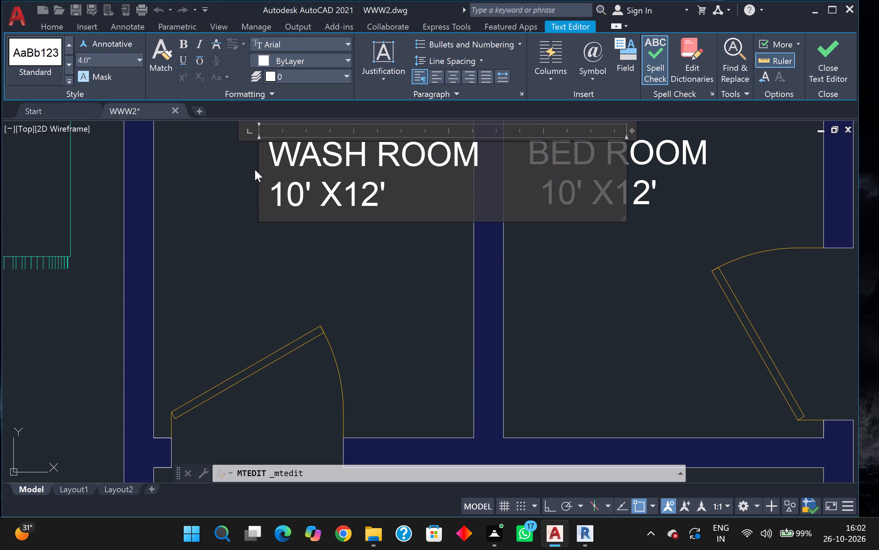
Set the size line of the left toilet's WASH ROOM label to 4'6" X 8'.
click(305, 191)
key(BackSpace)
key(BackSpace)
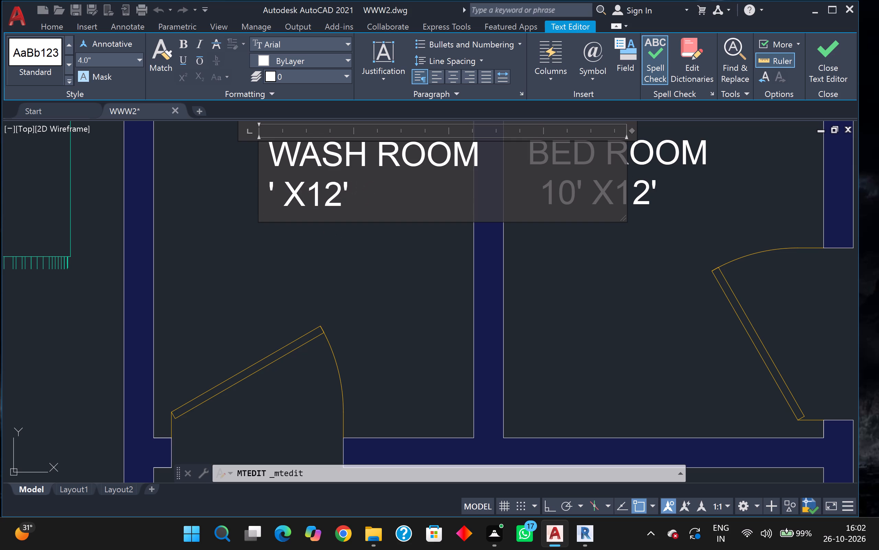
key(space)
text(4)
click(305, 191)
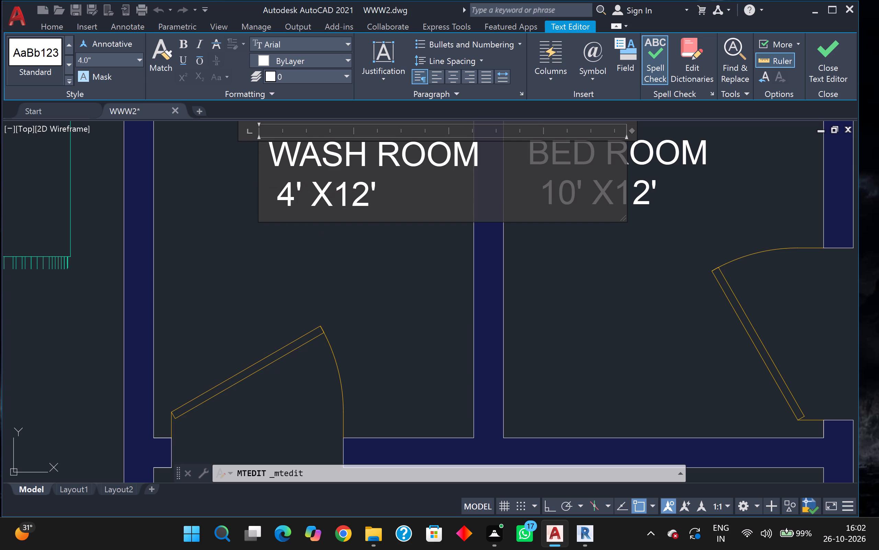
key(6)
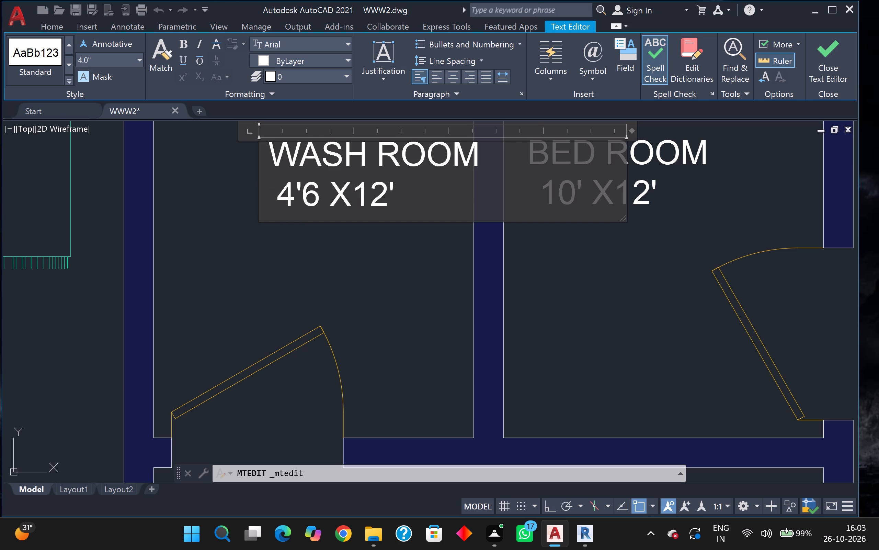
drag(391, 195, 389, 199)
key(BackSpace)
key(BackSpace)
key(space)
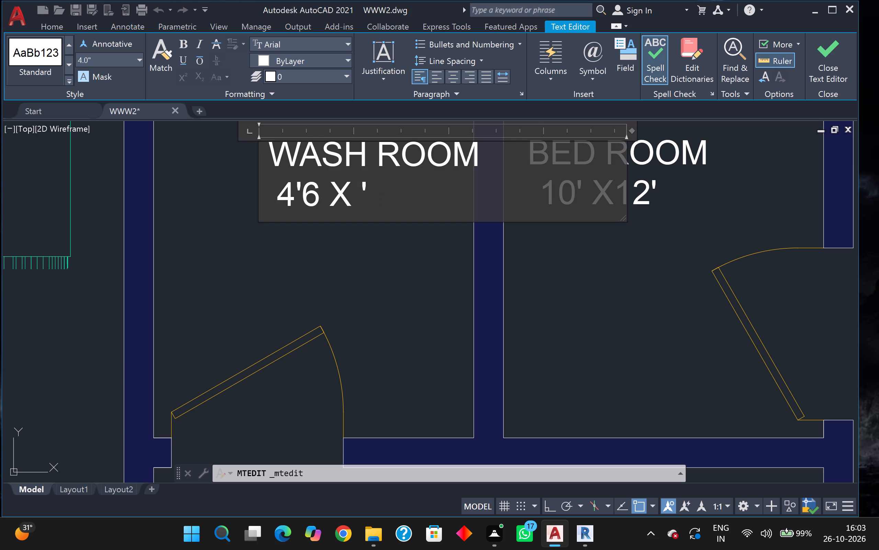
text(8)
scroll(385, 199, up, 1)
scroll(385, 199, down, 2)
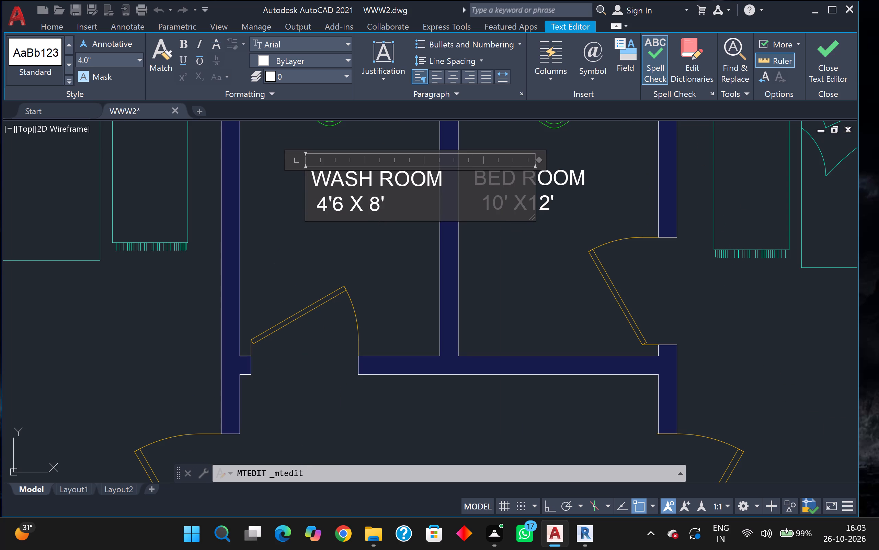
click(343, 198)
key(shift+quotedbl)
click(363, 233)
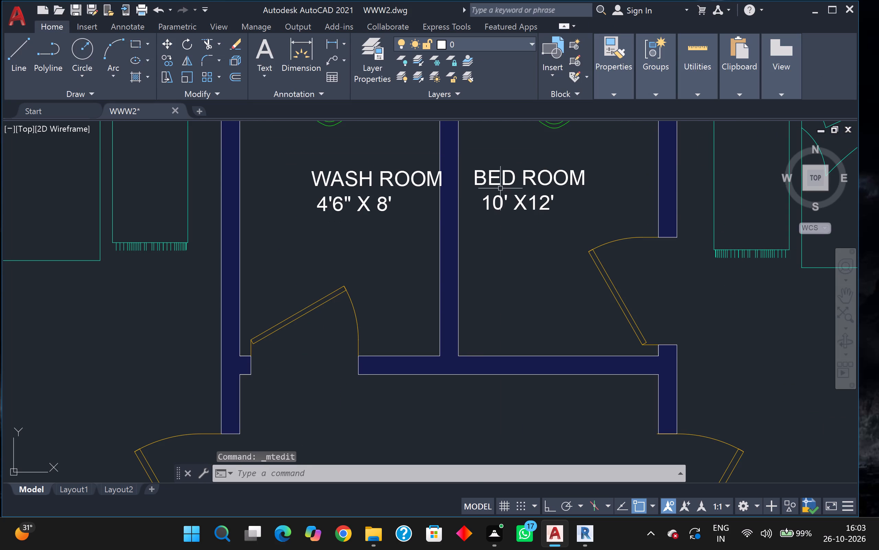
Delete the BED ROOM label from the right toilet.
click(501, 188)
drag(506, 183, 510, 180)
click(510, 179)
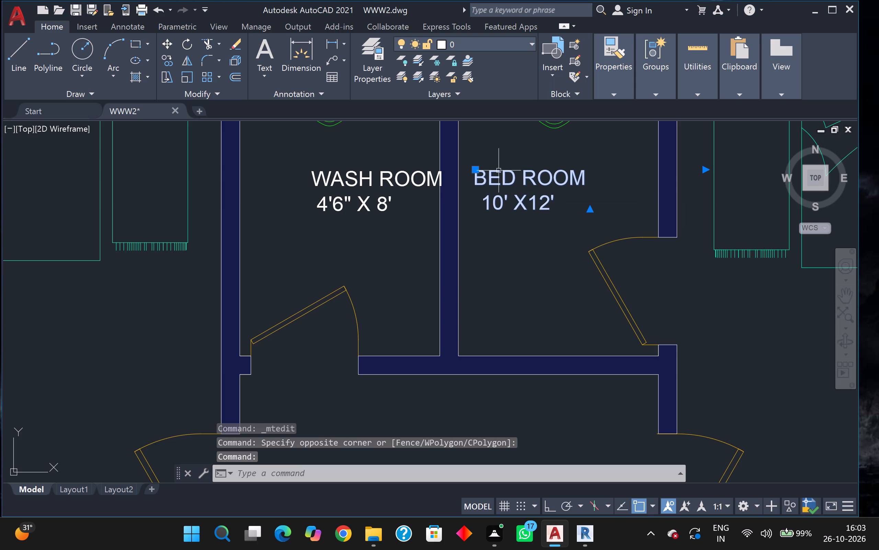
key(Delete)
Copy the WASH ROOM 4'6" X 8' label from the left toilet into the right toilet.
click(395, 187)
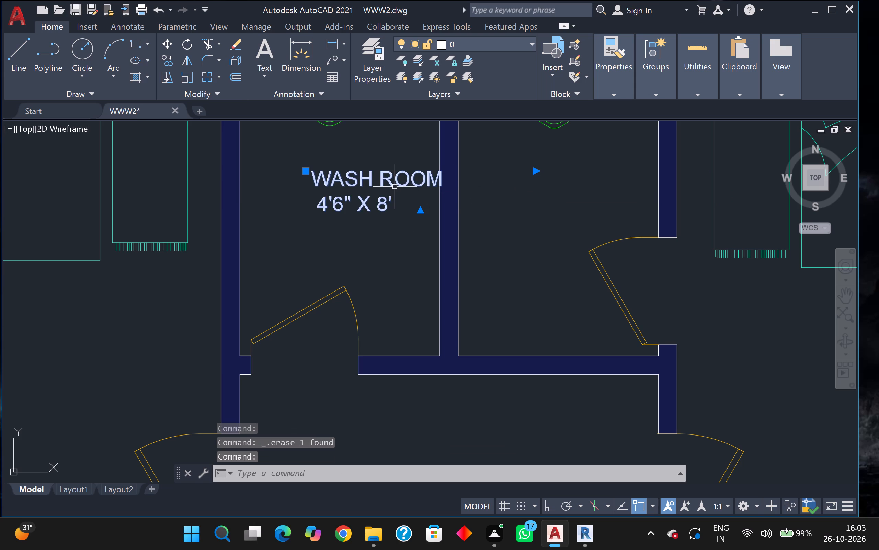
key(c)
key(o)
key(Return)
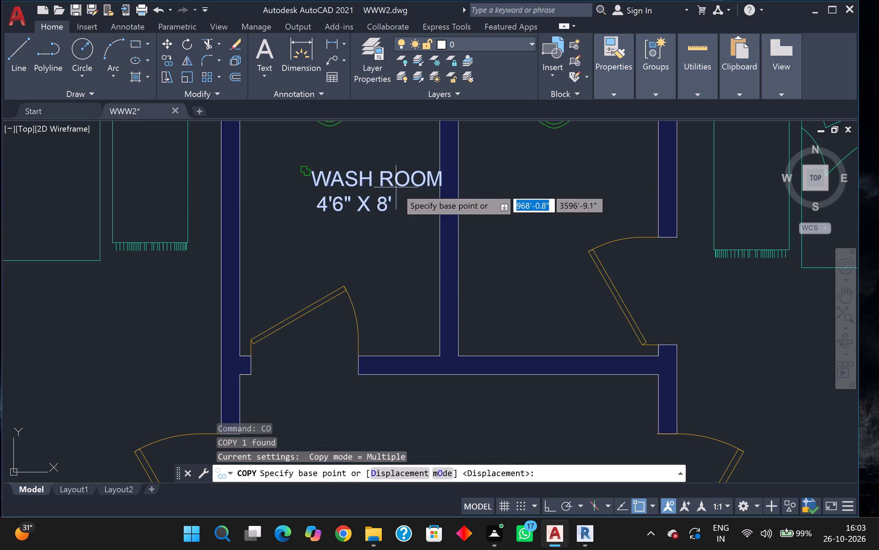
click(396, 187)
click(489, 172)
scroll(480, 167, down, 2)
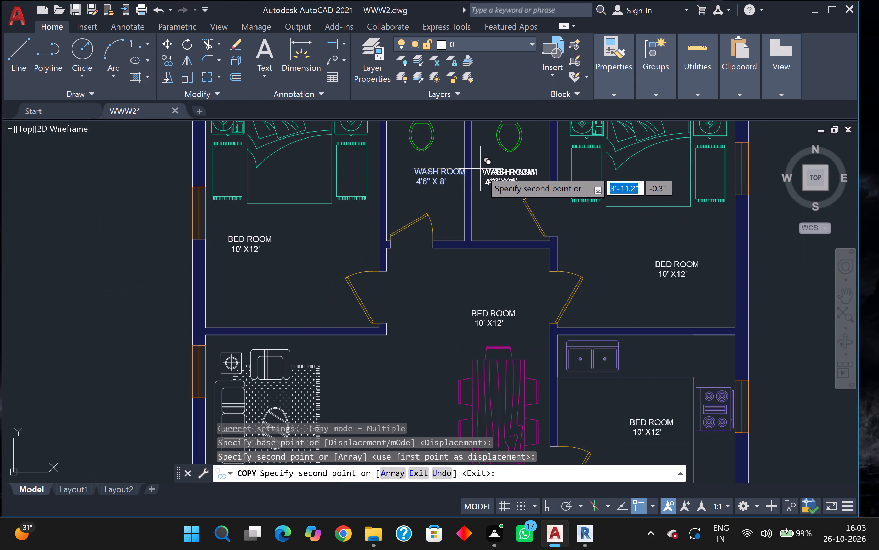
key(Escape)
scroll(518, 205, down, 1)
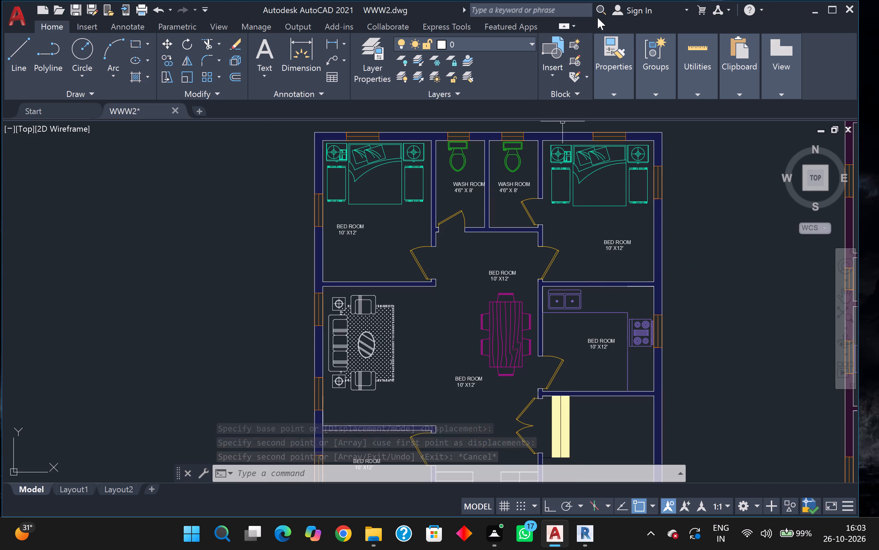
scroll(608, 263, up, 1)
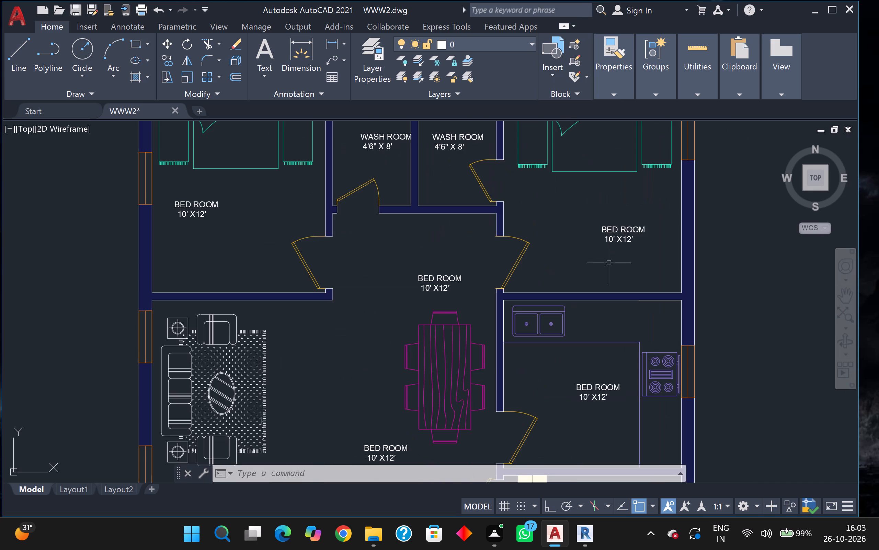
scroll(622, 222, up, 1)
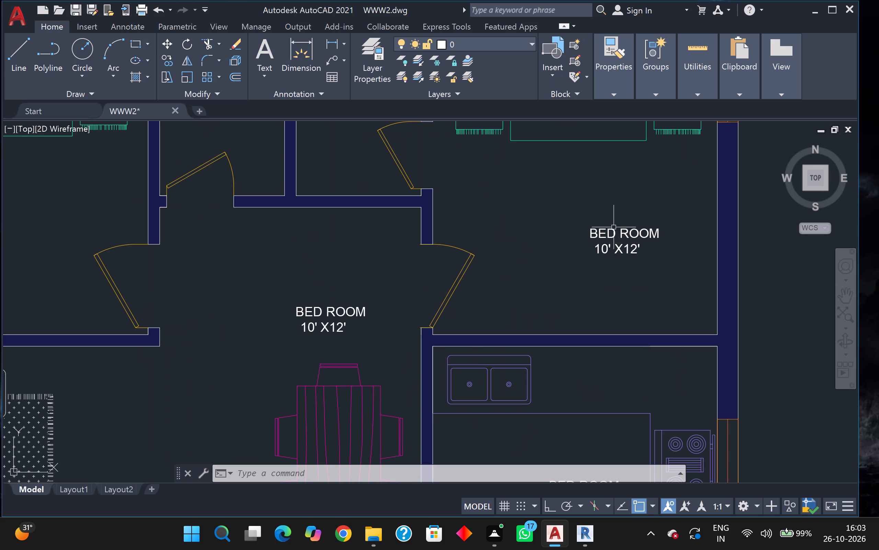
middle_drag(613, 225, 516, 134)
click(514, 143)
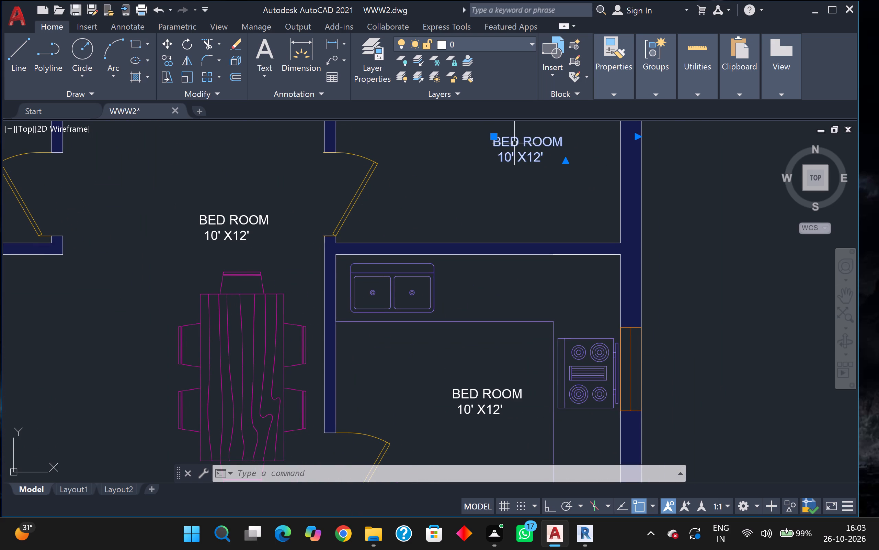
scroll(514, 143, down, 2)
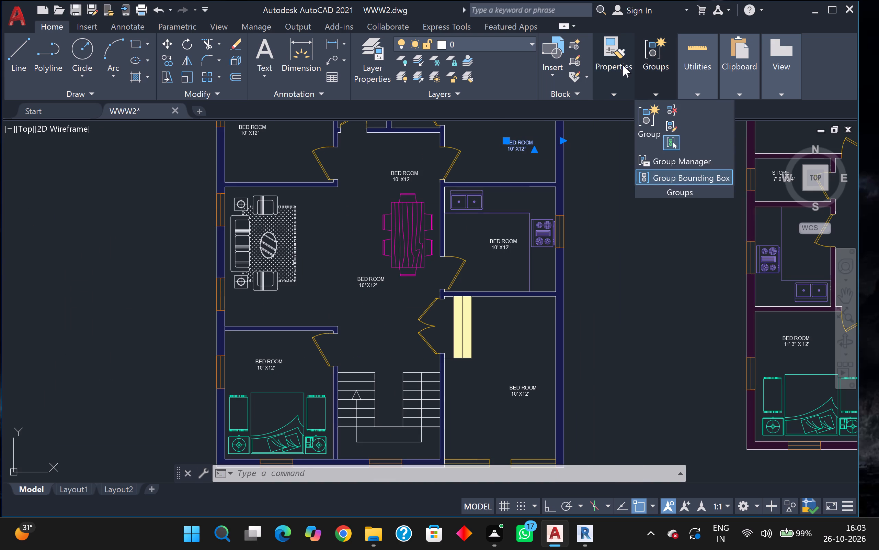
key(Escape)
Measure the inner width and length of the upper-right and upper-left bedrooms with Quick measure.
click(698, 42)
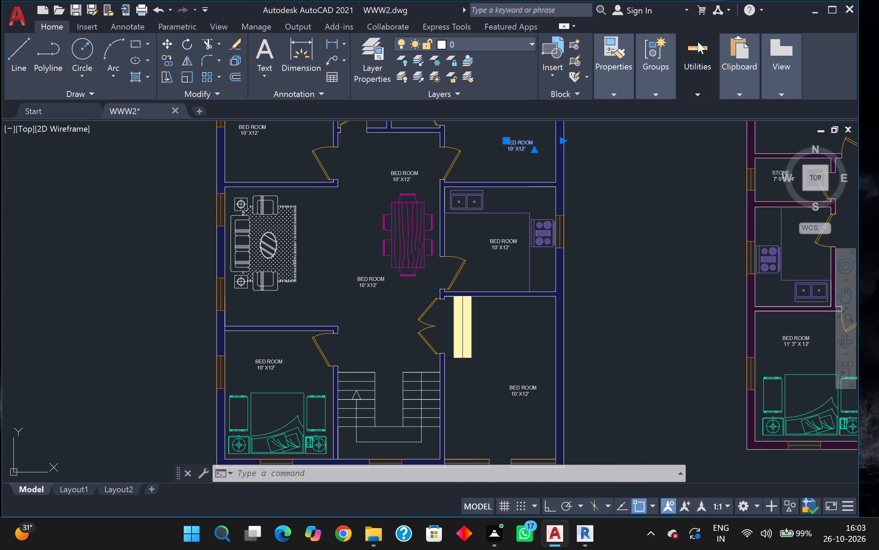
click(700, 112)
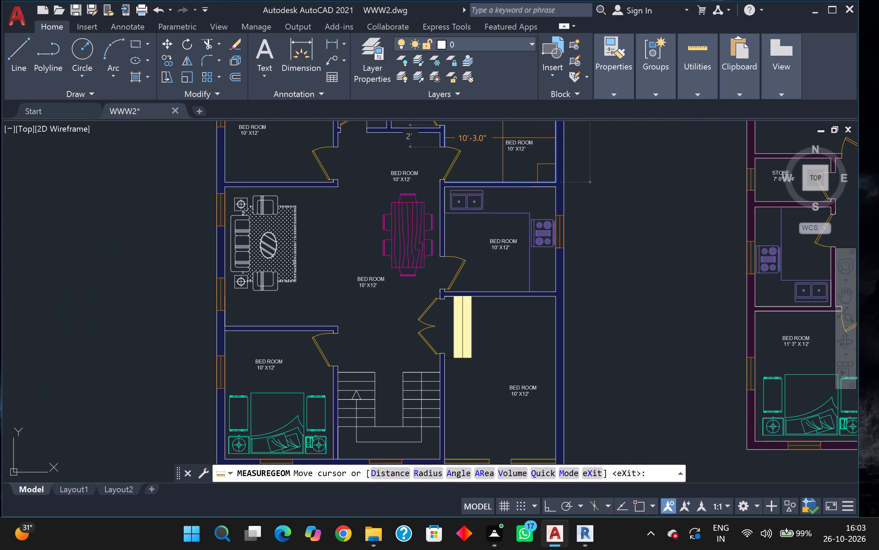
middle_drag(507, 170, 495, 251)
scroll(496, 247, up, 1)
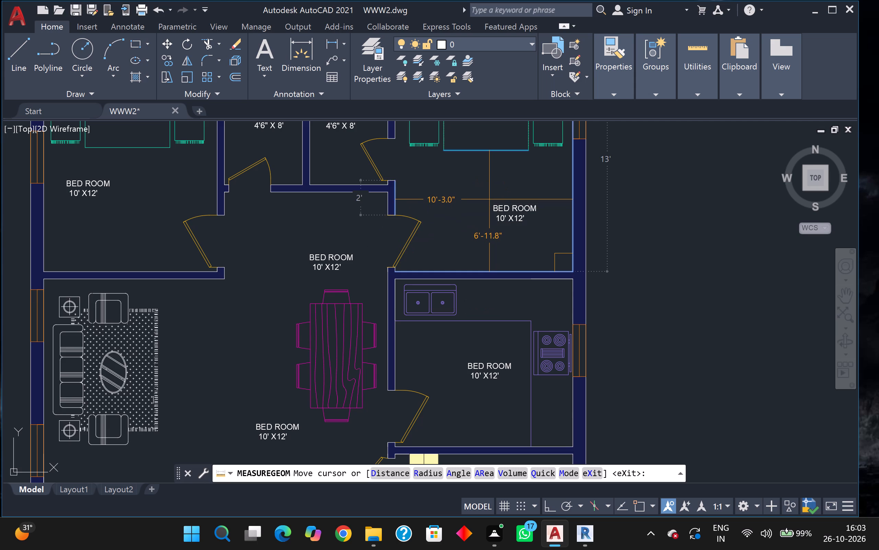
scroll(504, 196, down, 1)
scroll(506, 195, up, 1)
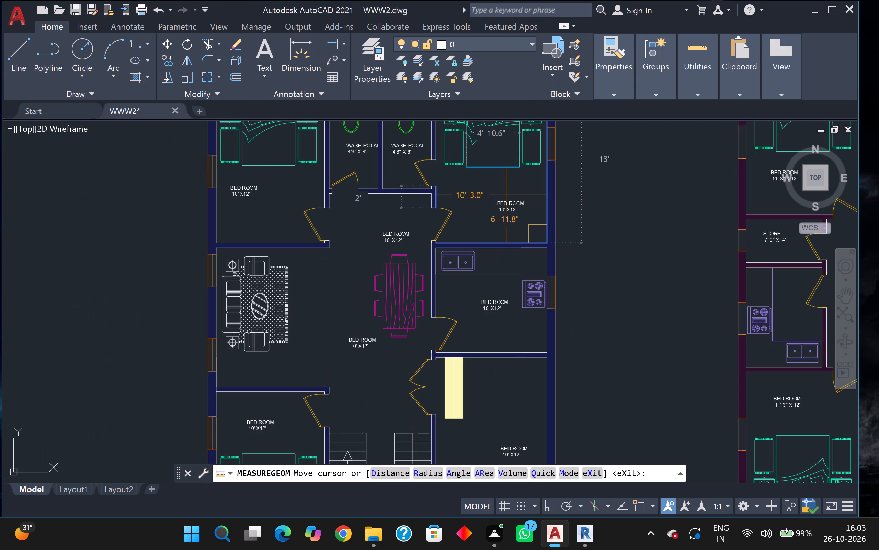
middle_drag(510, 198, 490, 379)
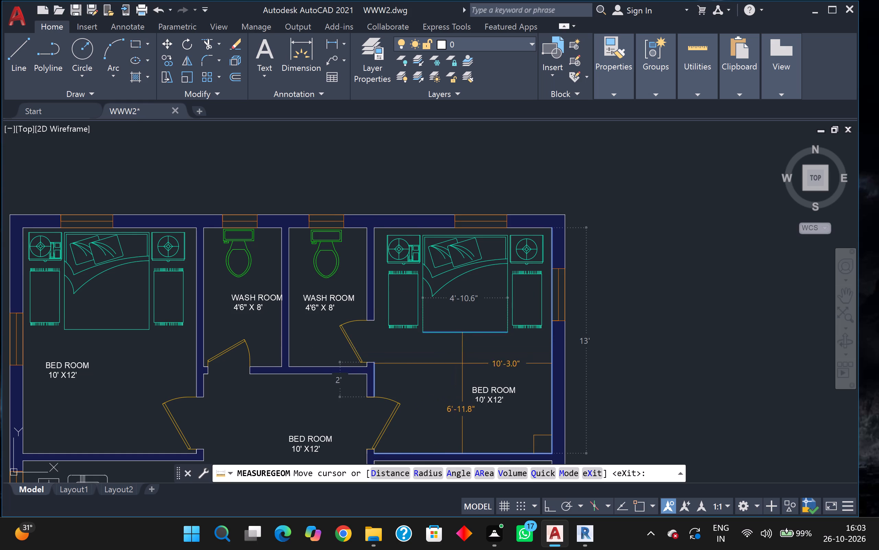
middle_drag(471, 369, 526, 316)
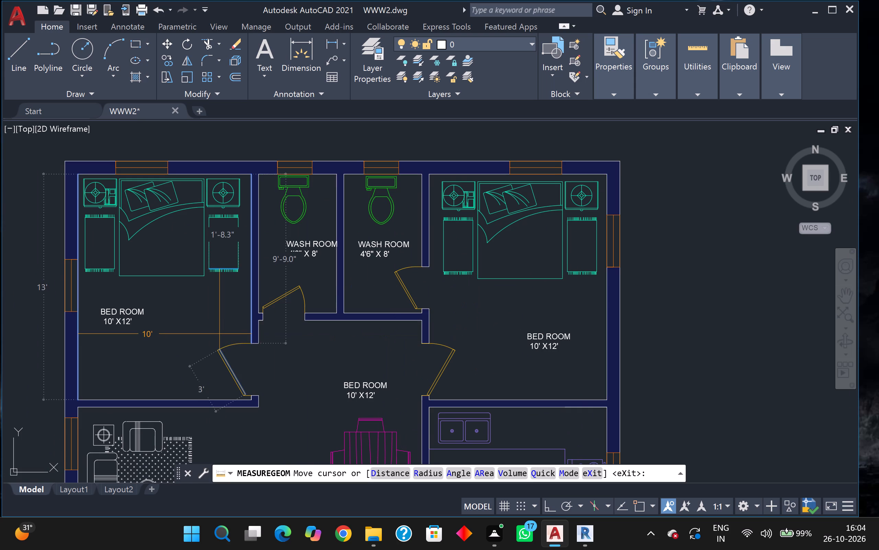
key(Escape)
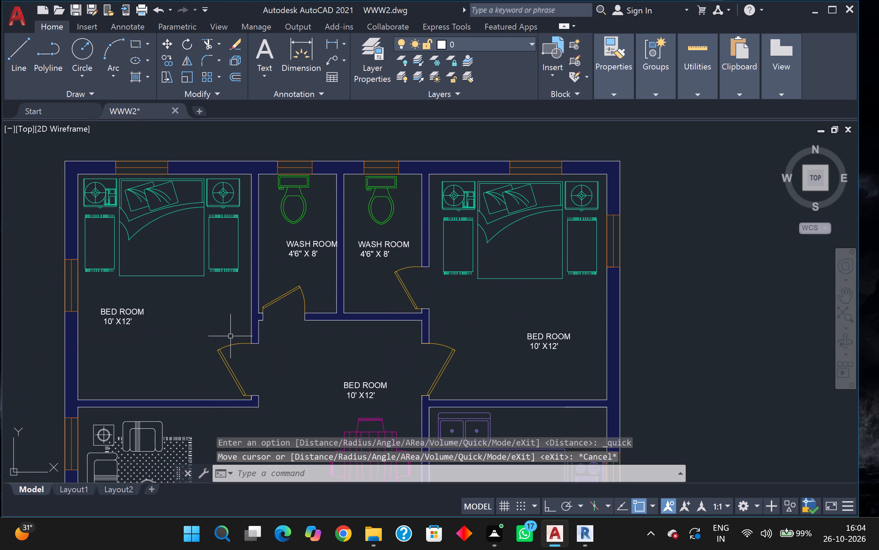
Set the size line of the upper-left bedroom's BED ROOM label to 10' X13'.
scroll(130, 324, up, 2)
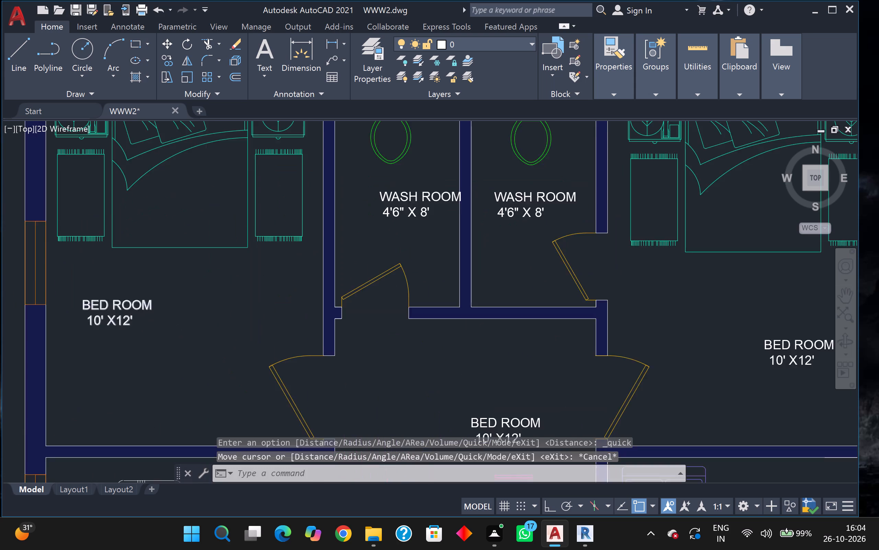
scroll(127, 320, up, 1)
double_click(124, 318)
click(125, 312)
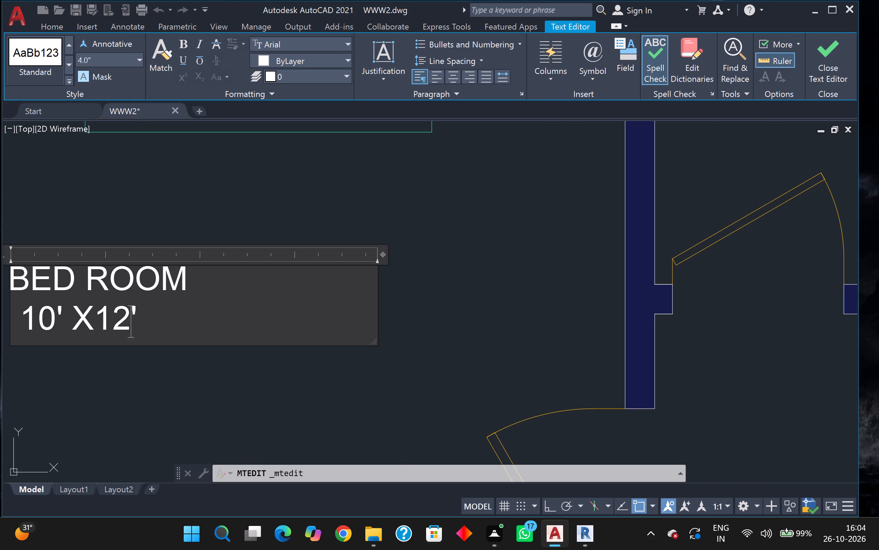
key(BackSpace)
key(3)
scroll(154, 301, down, 1)
key(Escape)
scroll(155, 332, down, 1)
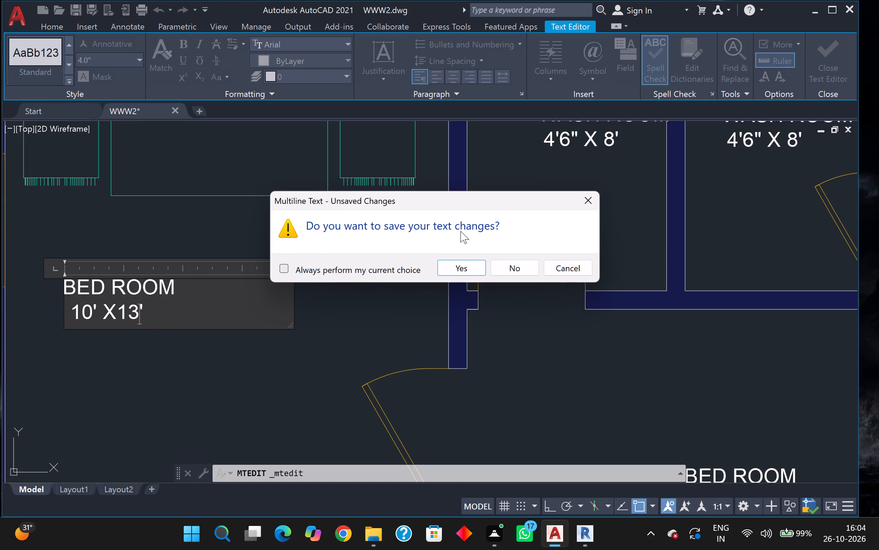
click(589, 200)
click(384, 289)
scroll(378, 288, down, 3)
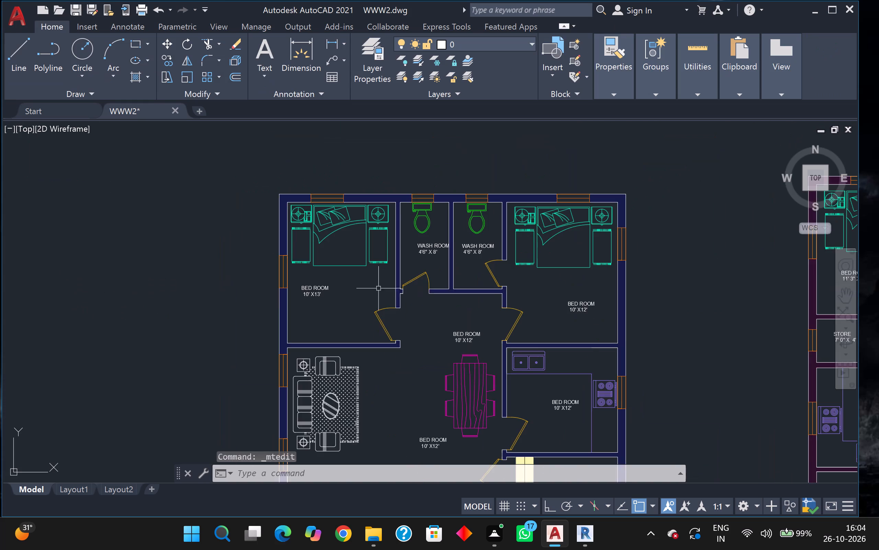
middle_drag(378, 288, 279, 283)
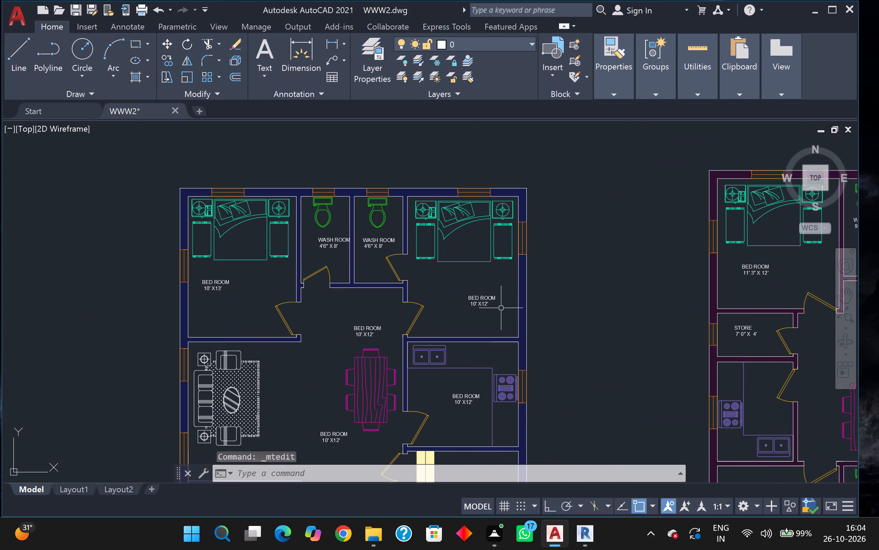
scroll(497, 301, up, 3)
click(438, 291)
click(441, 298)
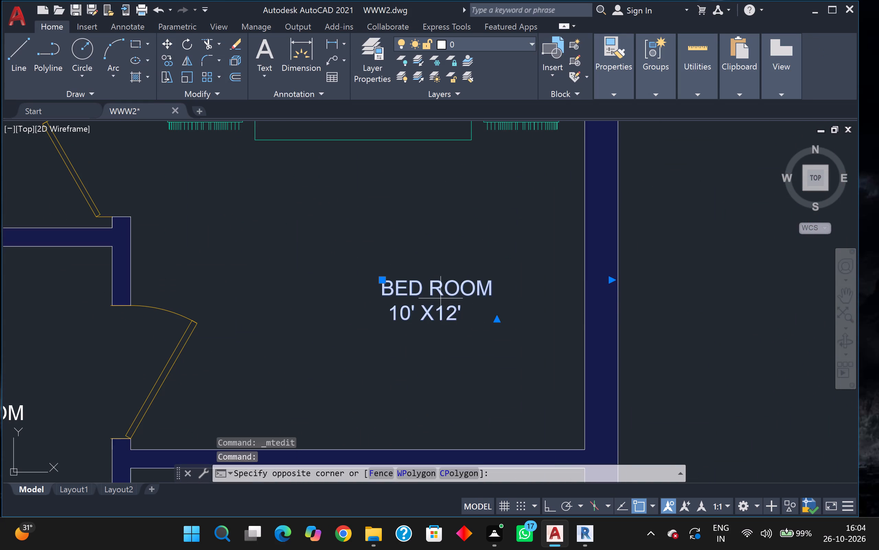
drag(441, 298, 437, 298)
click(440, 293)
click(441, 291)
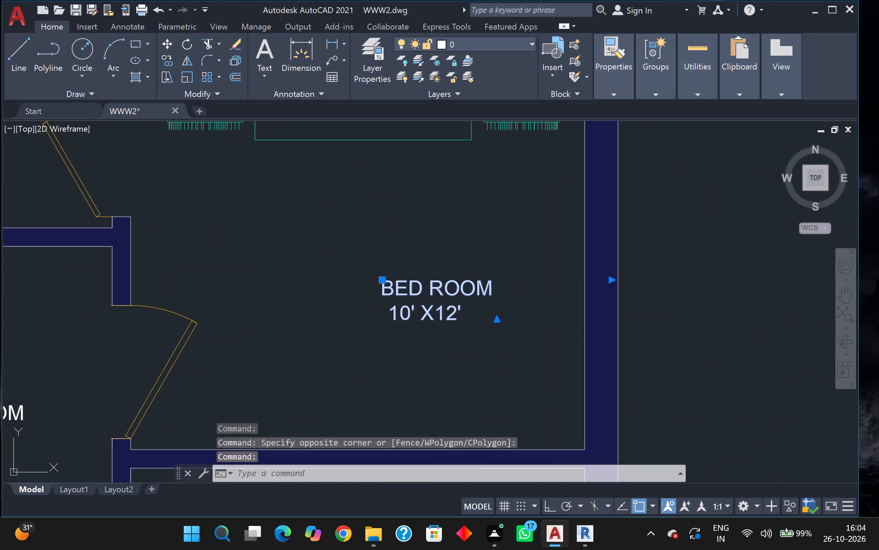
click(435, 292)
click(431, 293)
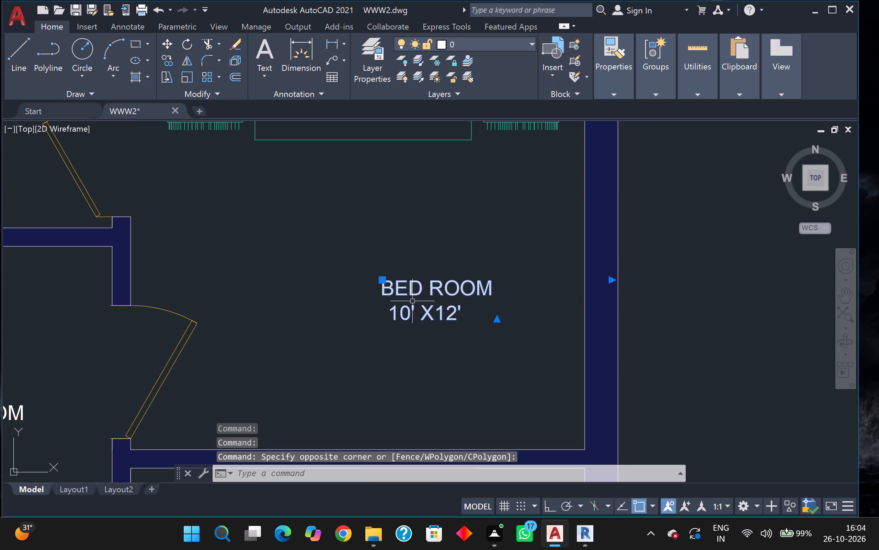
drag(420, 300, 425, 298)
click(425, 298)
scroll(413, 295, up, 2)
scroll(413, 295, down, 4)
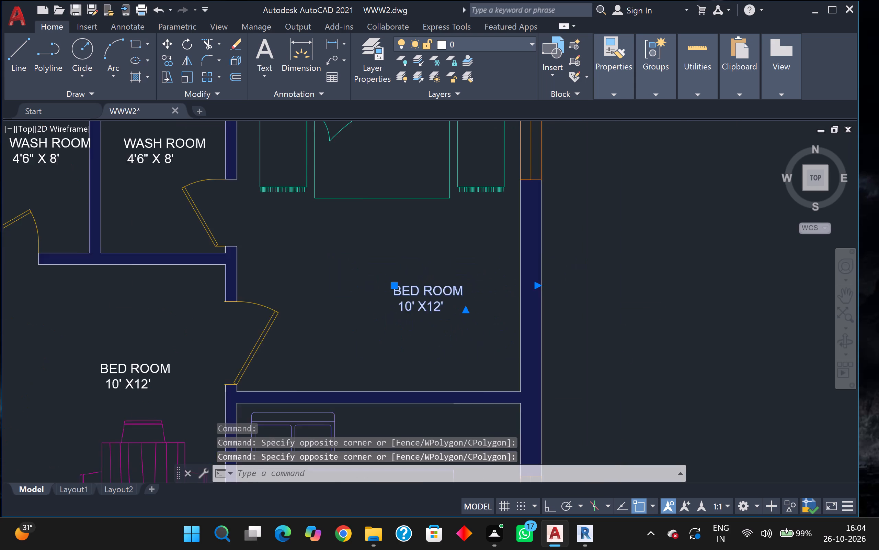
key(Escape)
Set the size line of the upper-right bedroom's BED ROOM label to 10'5" X13'.
click(421, 294)
double_click(424, 293)
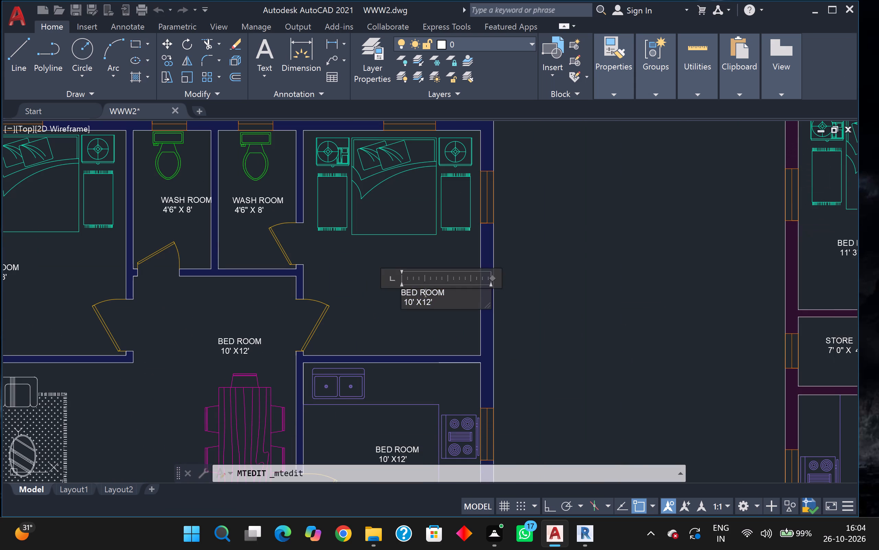
scroll(428, 293, up, 3)
click(439, 334)
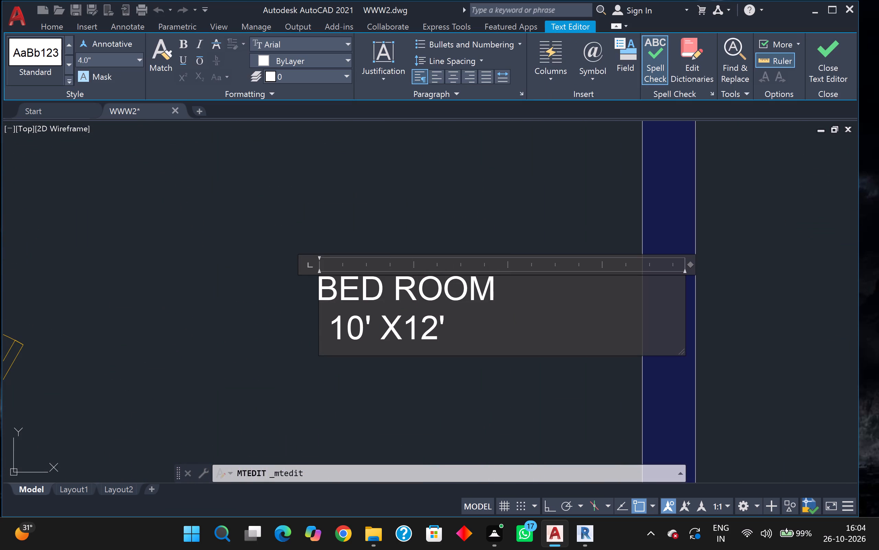
key(BackSpace)
key(3)
click(361, 329)
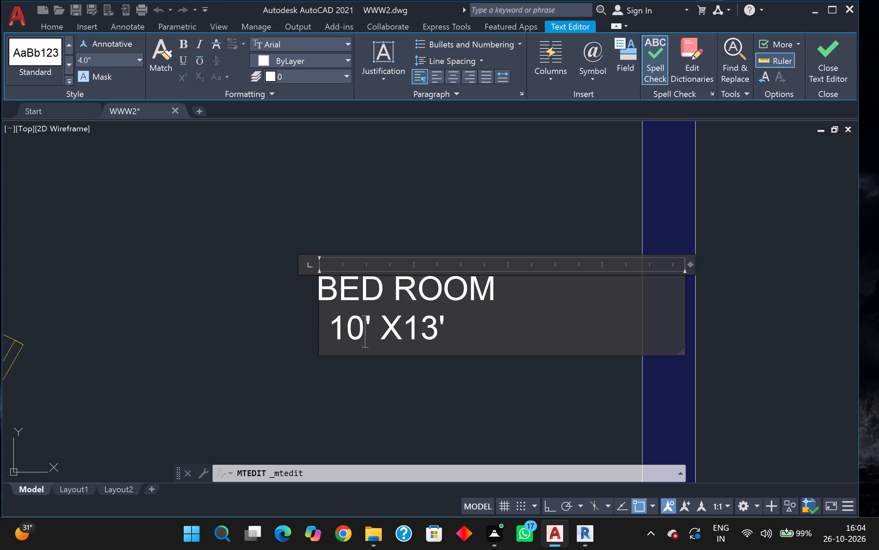
click(370, 329)
key(5)
key(shift+quotedbl)
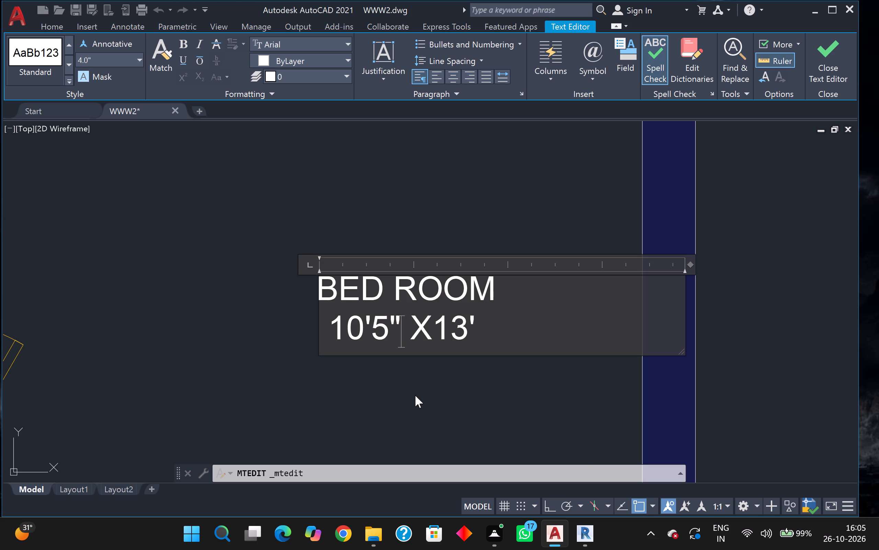
scroll(406, 400, down, 1)
click(406, 399)
scroll(412, 396, down, 1)
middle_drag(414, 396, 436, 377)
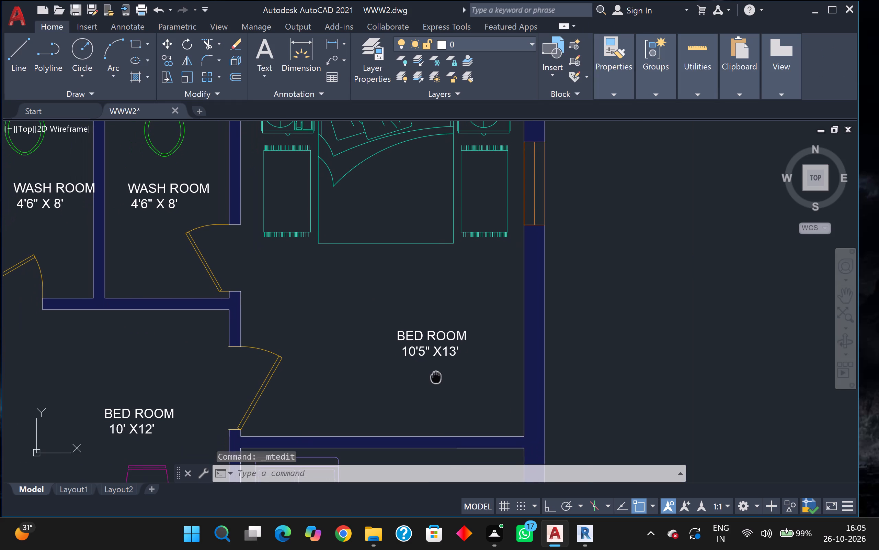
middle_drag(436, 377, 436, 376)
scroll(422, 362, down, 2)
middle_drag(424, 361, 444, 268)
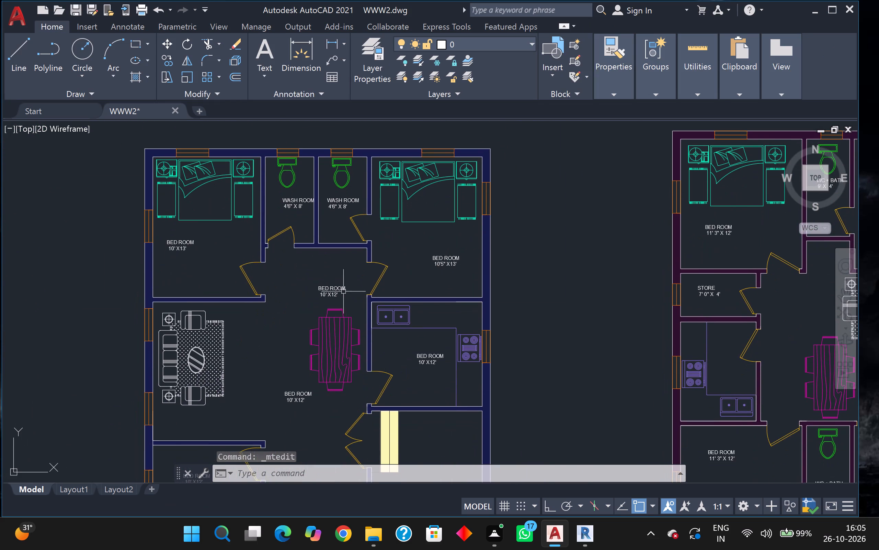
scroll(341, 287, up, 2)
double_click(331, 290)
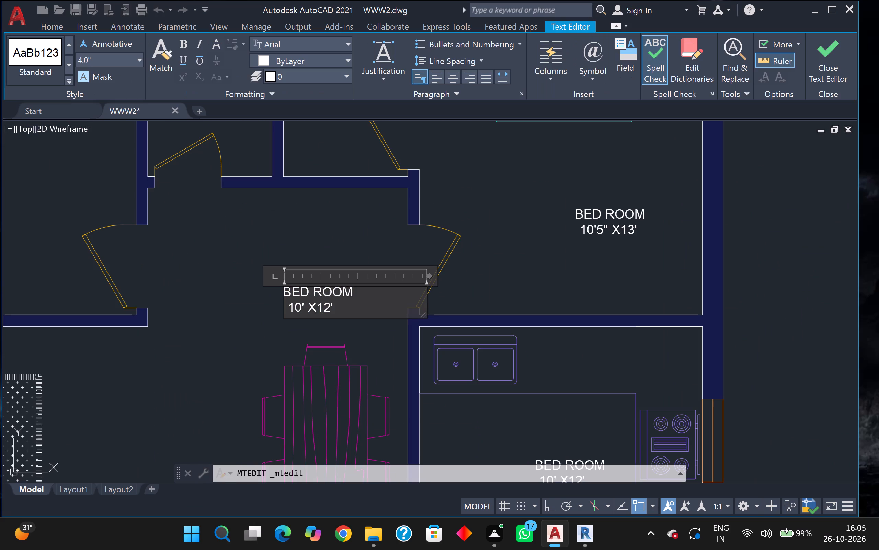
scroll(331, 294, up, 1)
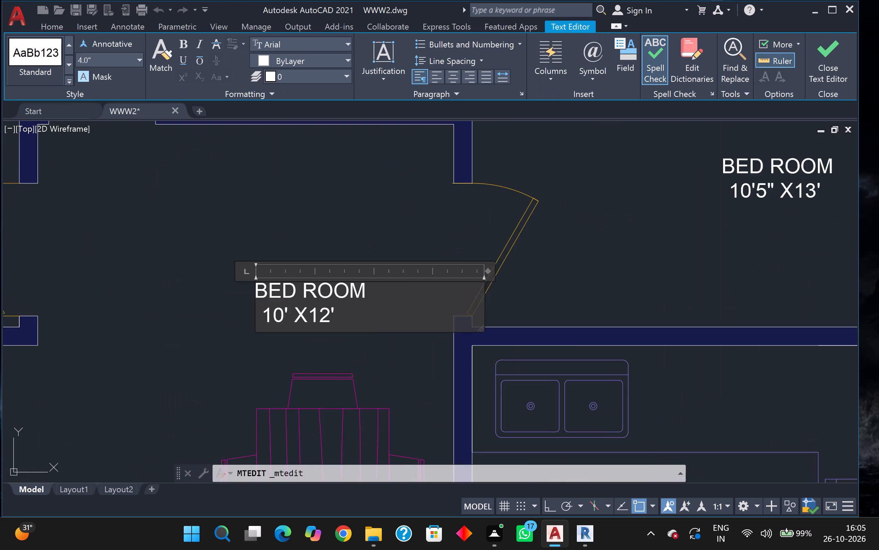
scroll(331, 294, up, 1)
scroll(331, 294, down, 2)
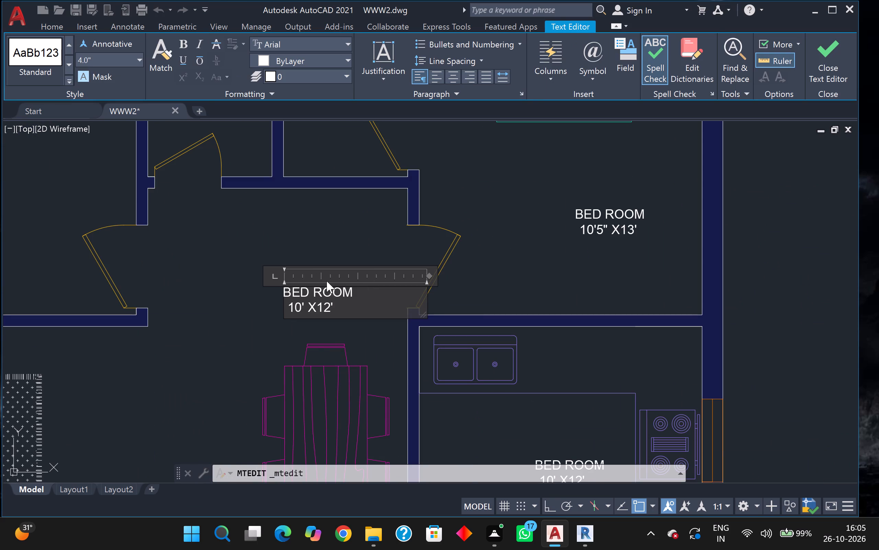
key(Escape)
Delete the BED ROOM label just above the dining table.
click(326, 293)
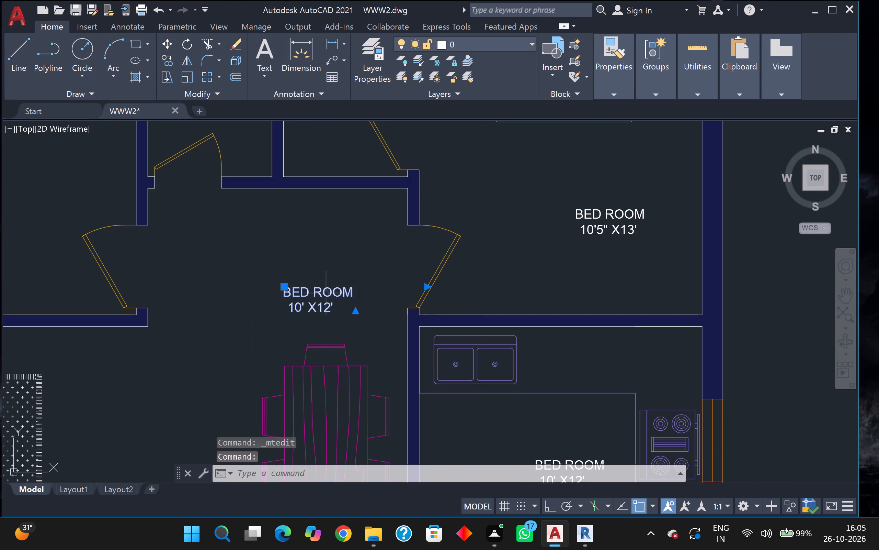
key(Delete)
Replace the BED ROOM name with LIVING /DINING in the label just below the dining table, keeping the size on its own line.
scroll(327, 295, down, 2)
middle_drag(351, 294, 374, 284)
middle_drag(325, 436, 338, 430)
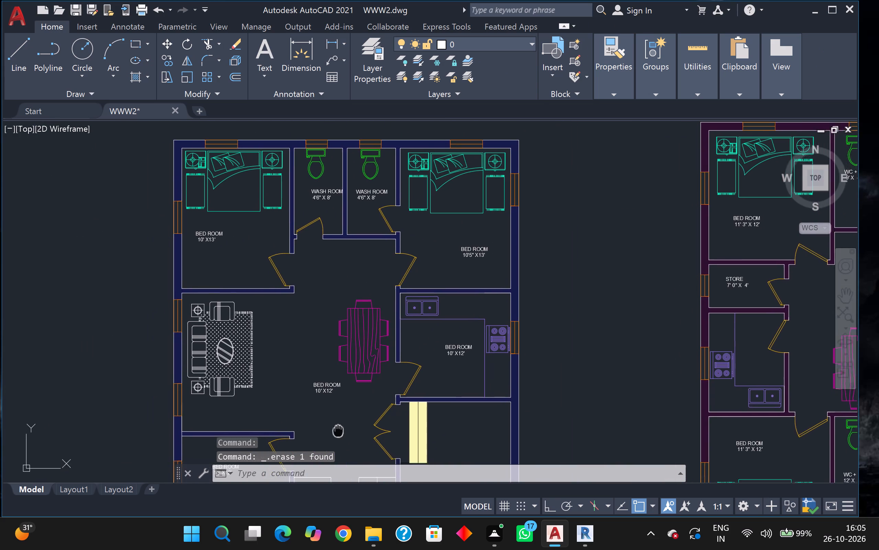
middle_drag(338, 430, 333, 332)
scroll(324, 286, up, 3)
double_click(319, 278)
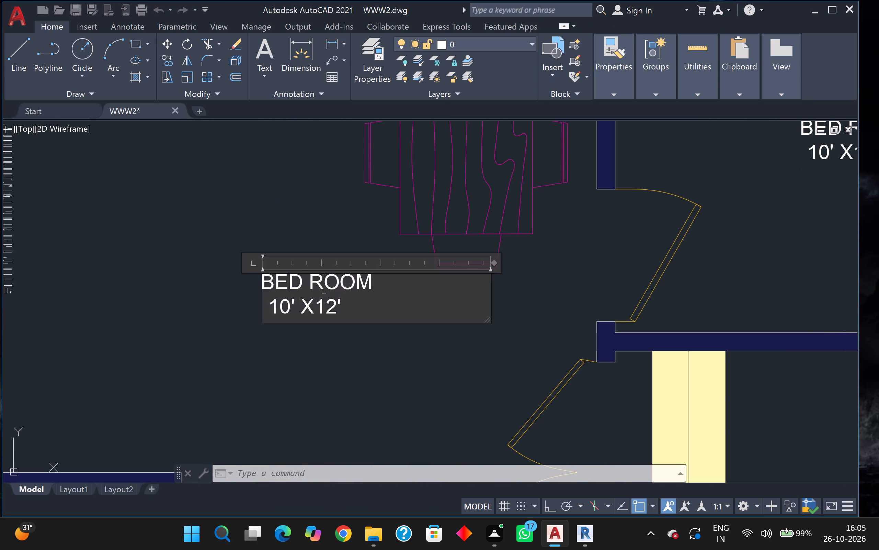
scroll(355, 278, up, 2)
drag(422, 278, 157, 301)
drag(157, 301, 140, 302)
drag(419, 290, 99, 317)
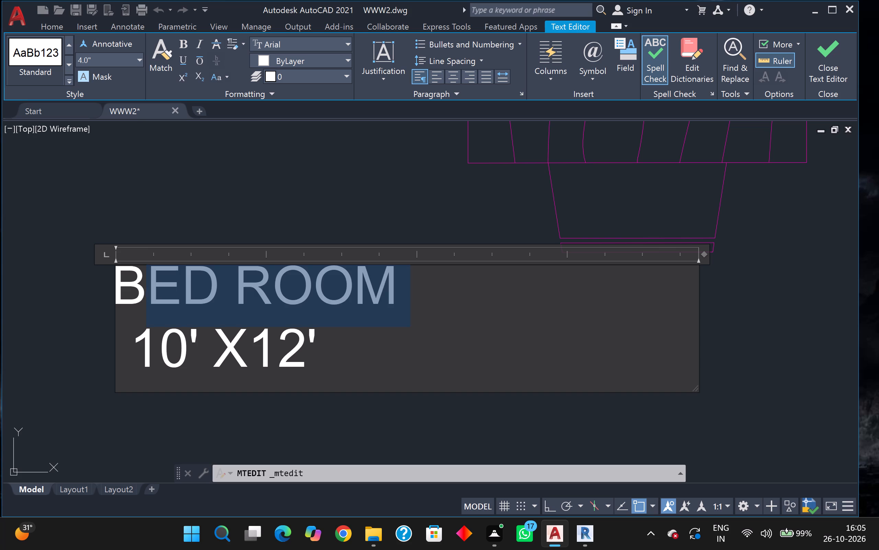
drag(99, 317, 97, 317)
key(Delete)
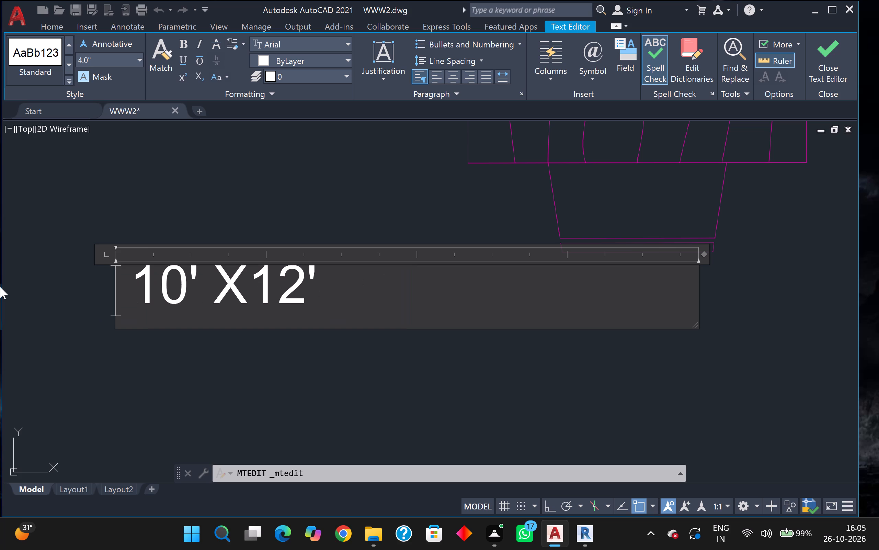
key(space)
text(LIVIN)
key(g)
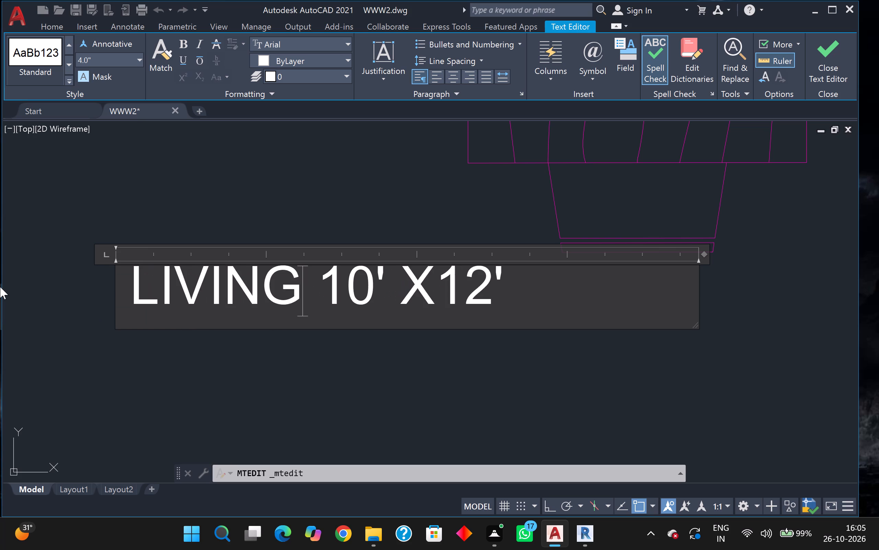
key(space)
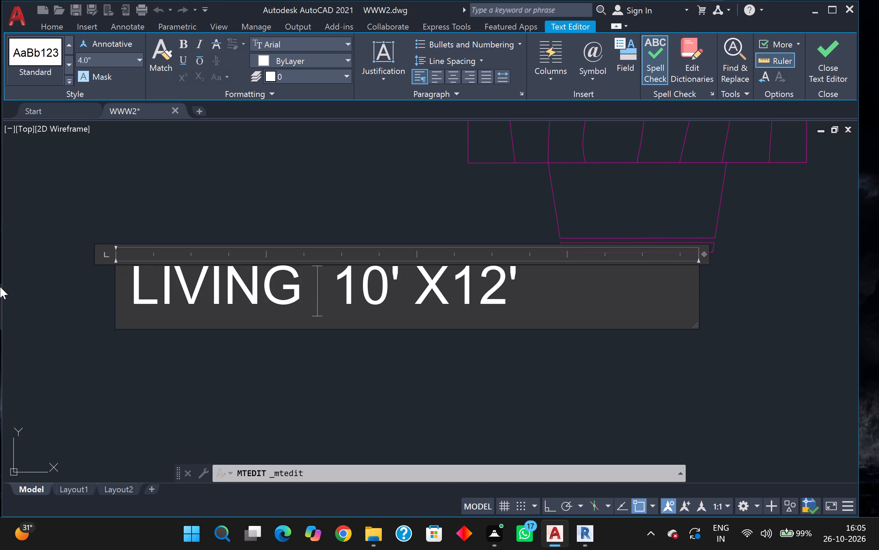
key(slash)
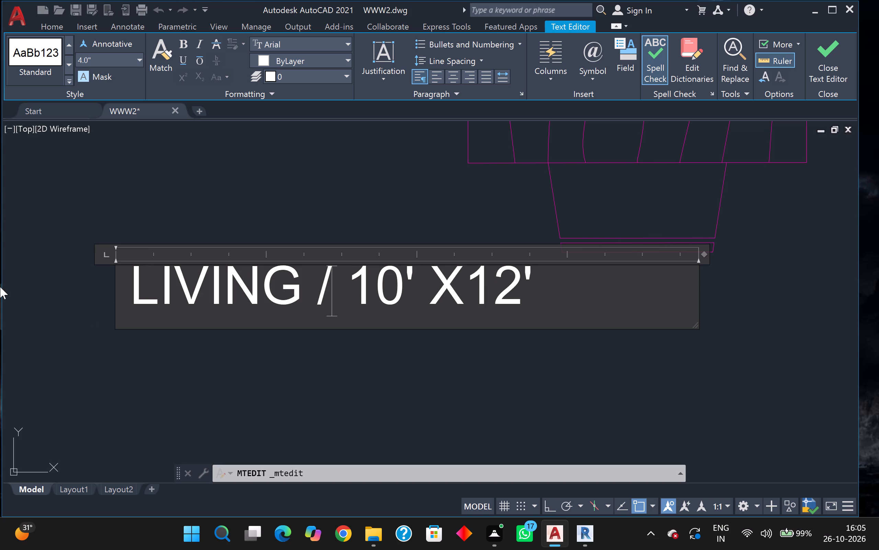
text(DI)
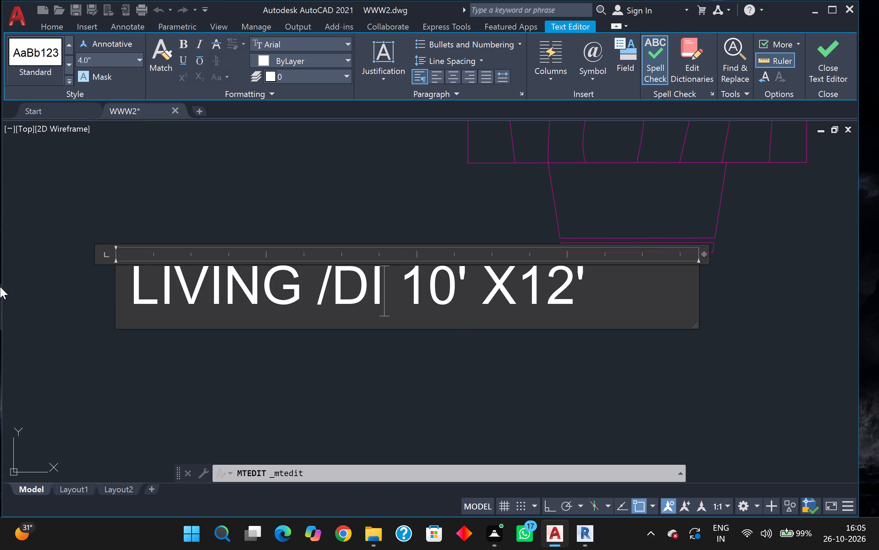
key(n)
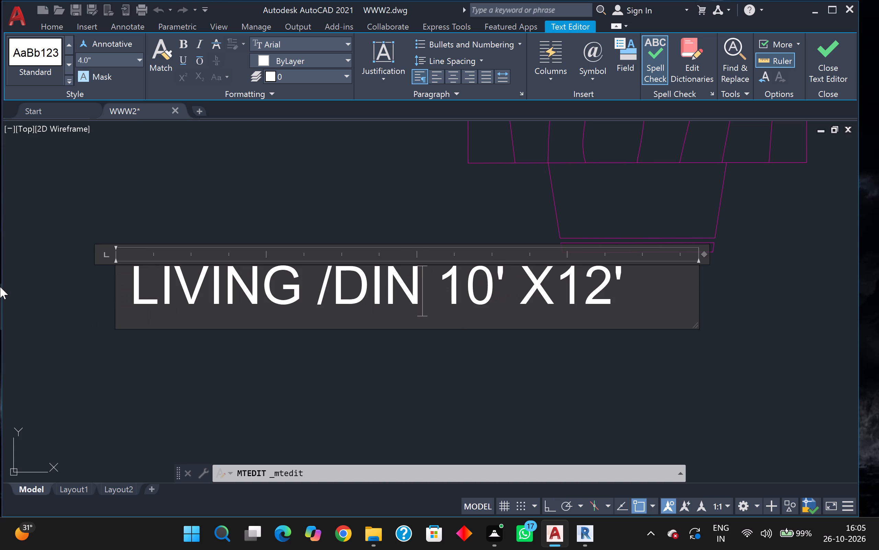
text(IN)
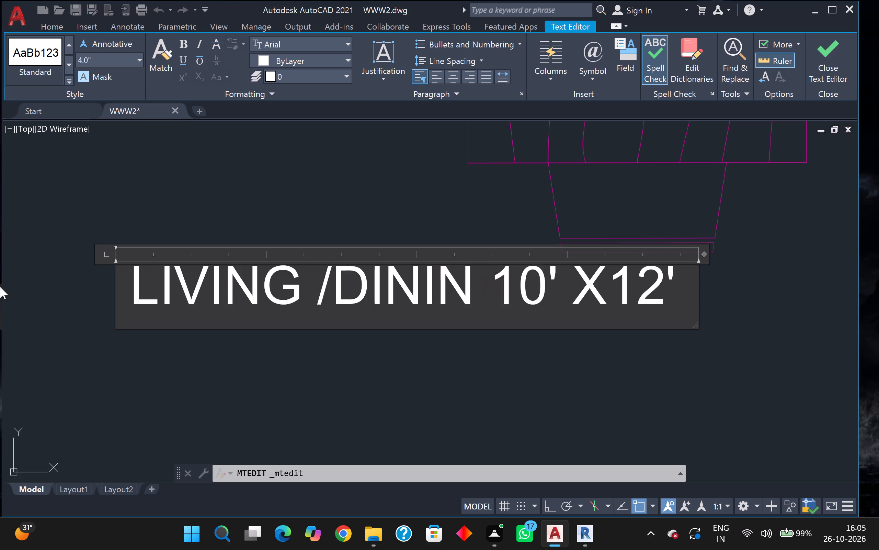
key(g)
key(Return)
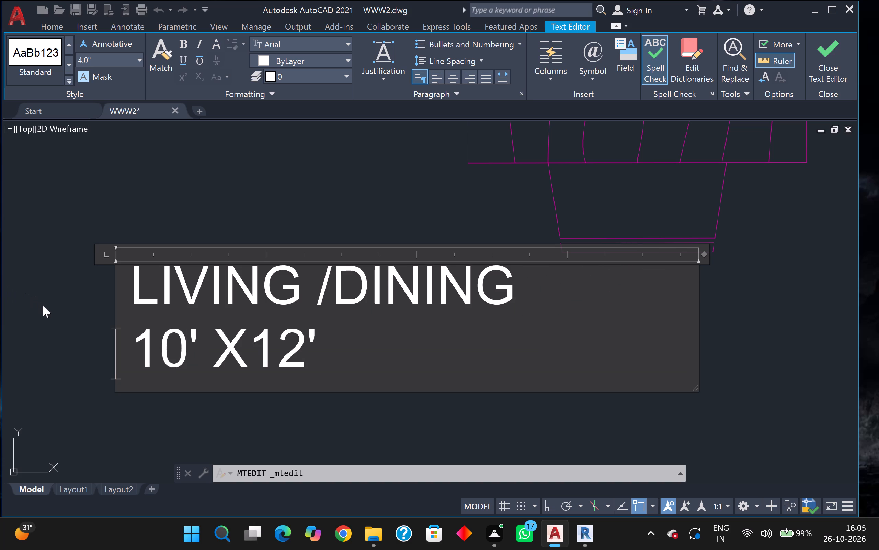
Set the size line of the LIVING /DINING label to 20' X12'10".
click(152, 360)
key(BackSpace)
key(2)
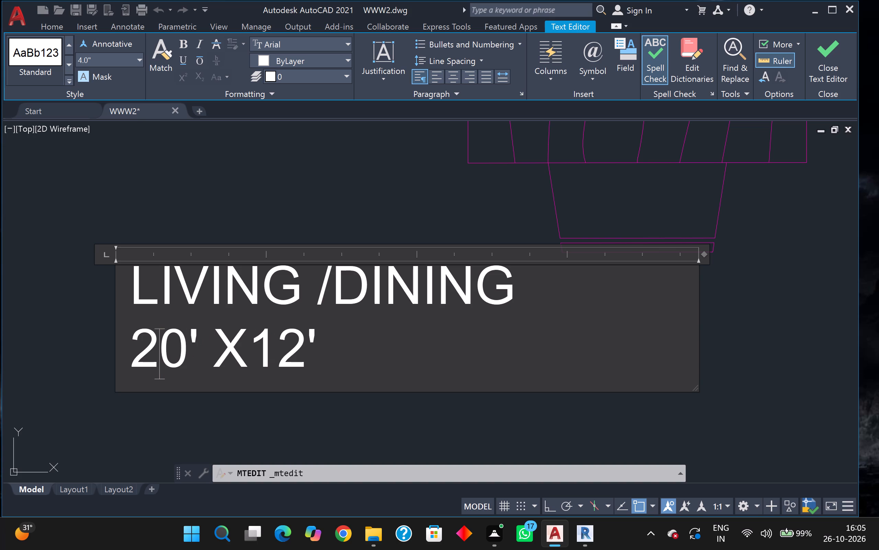
click(329, 344)
key(space)
key(1)
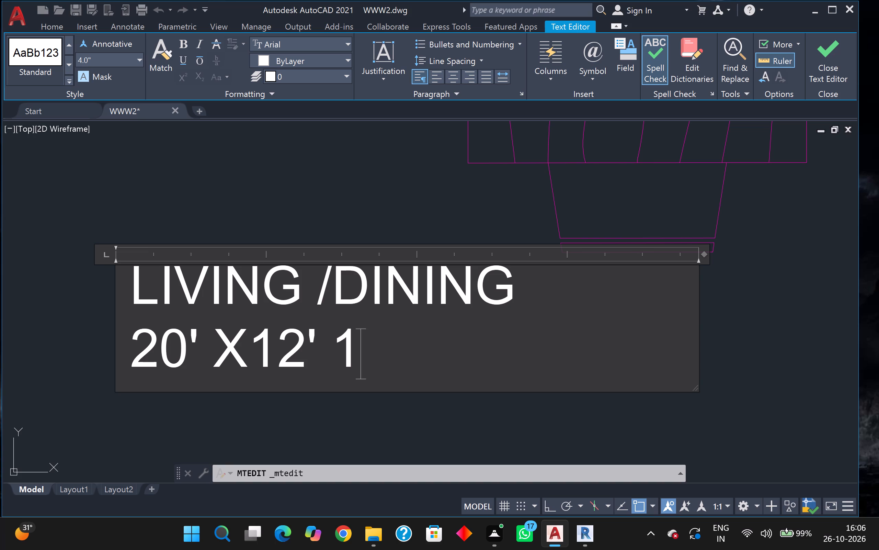
key(BackSpace)
key(BackSpace)
text(10)
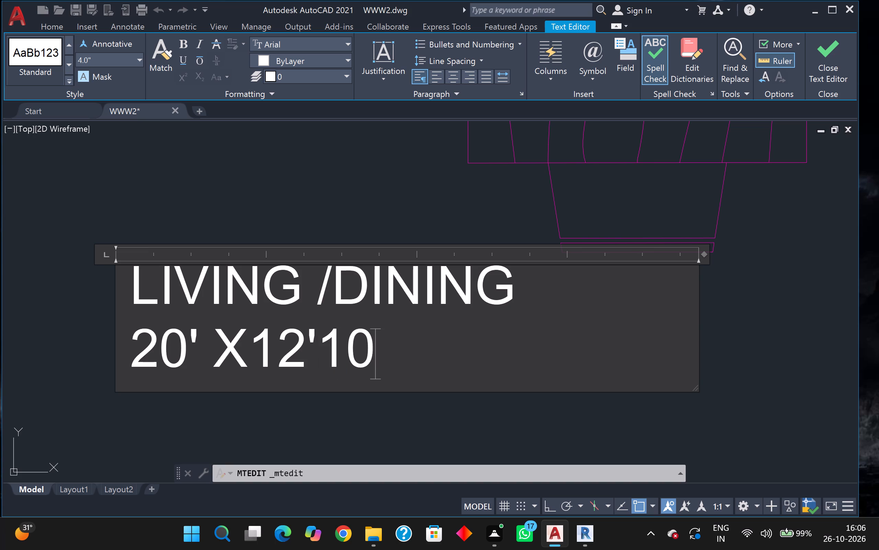
key(shift+quotedbl)
scroll(248, 348, down, 2)
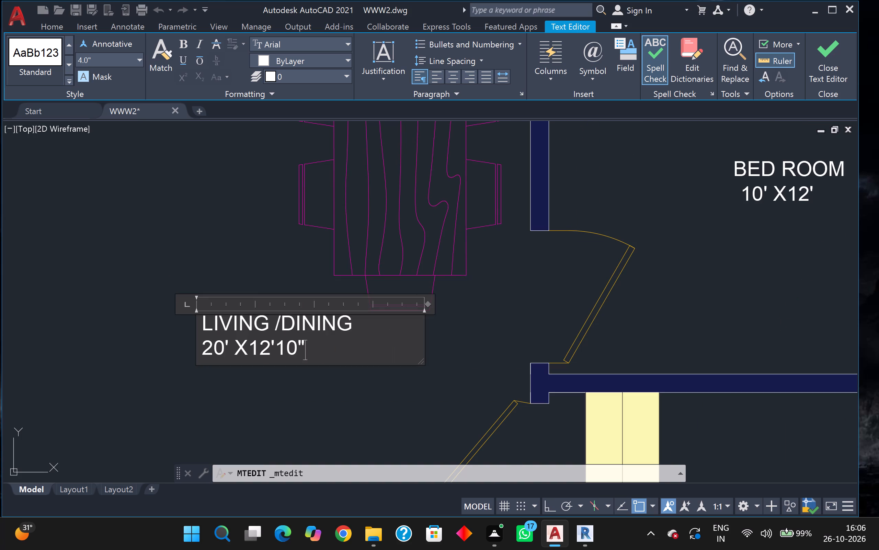
click(237, 263)
Replace the BED ROOM name with KITCHEN in the label beside the stove, keeping the size on its own line.
scroll(237, 263, down, 2)
middle_drag(442, 272, 379, 280)
scroll(391, 231, up, 1)
double_click(381, 235)
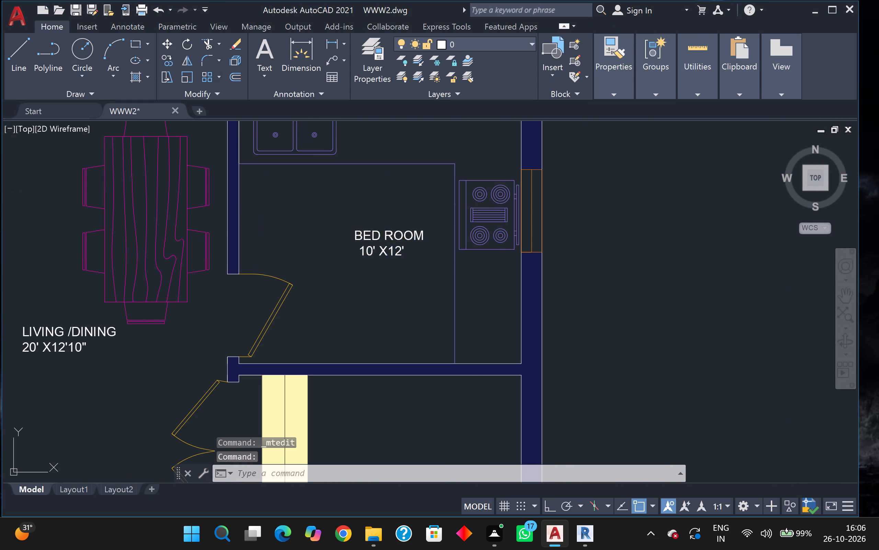
scroll(380, 235, up, 3)
drag(499, 235, 248, 263)
drag(505, 232, 312, 235)
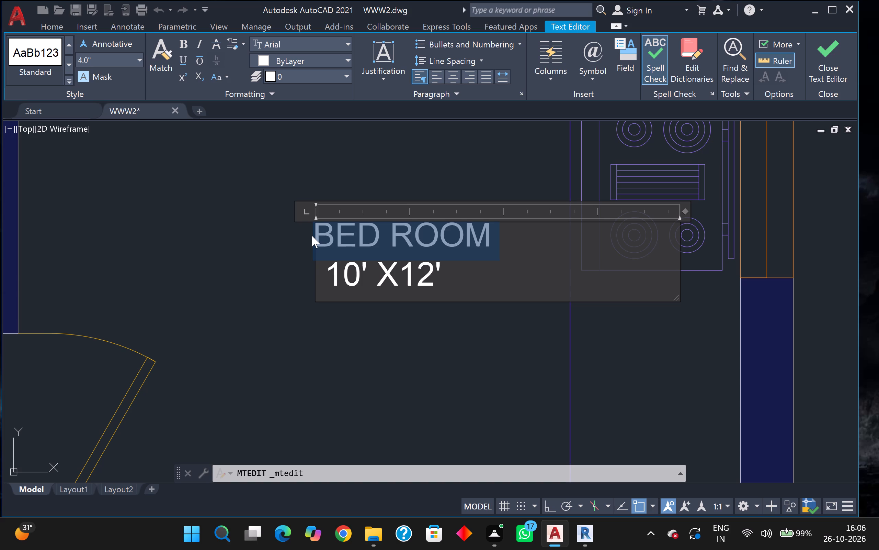
key(BackSpace)
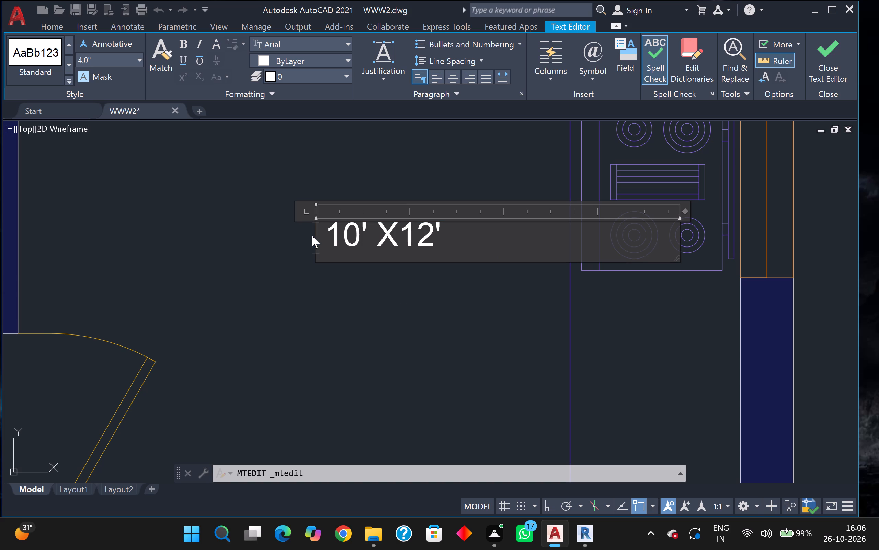
key(k)
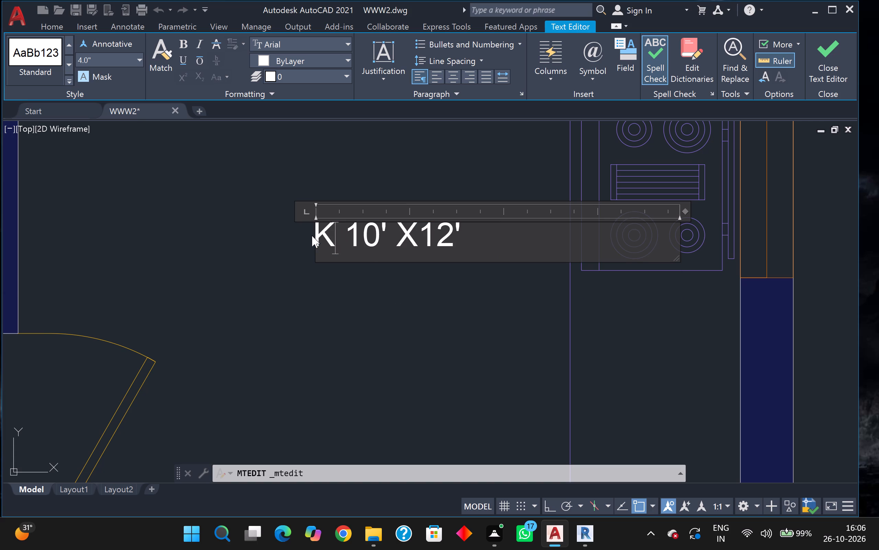
text(IT)
text(CHEN)
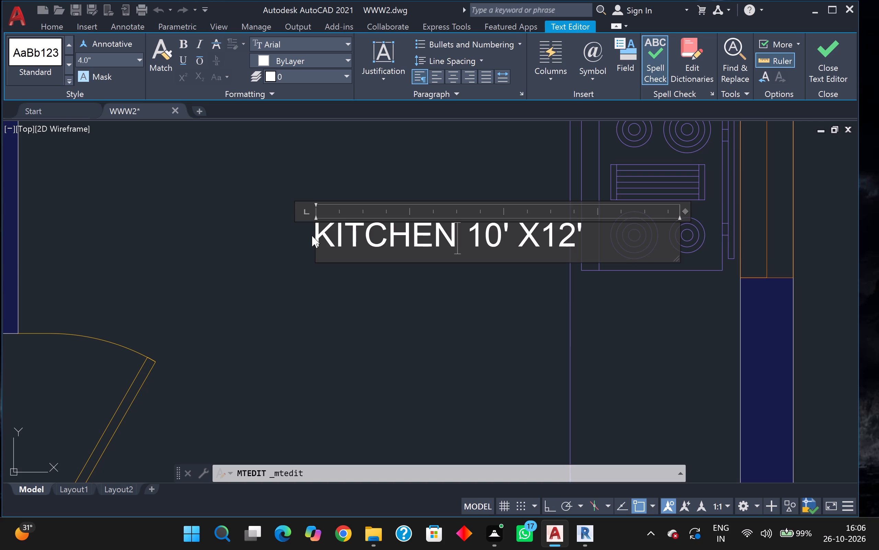
key(Return)
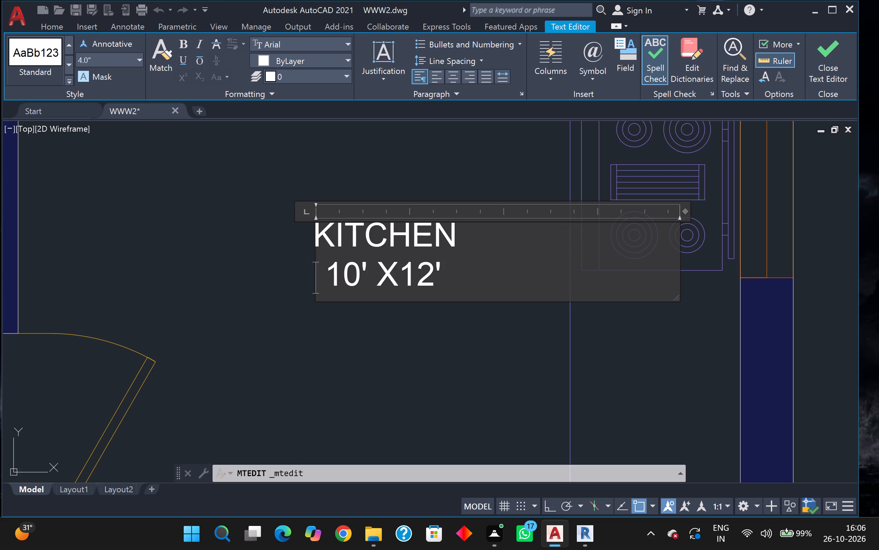
Change the first dimension in the KITCHEN label's size line to 10'5", directly before the X.
click(363, 276)
click(329, 276)
key(BackSpace)
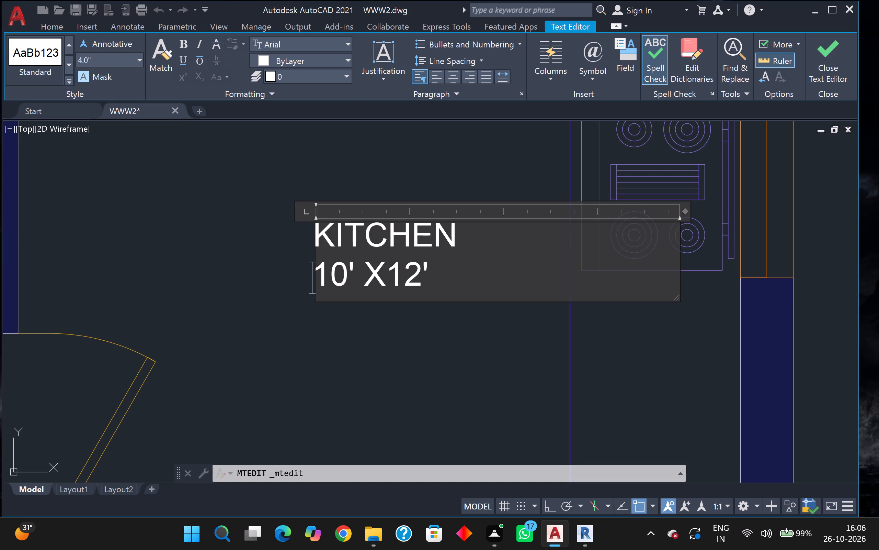
key(space)
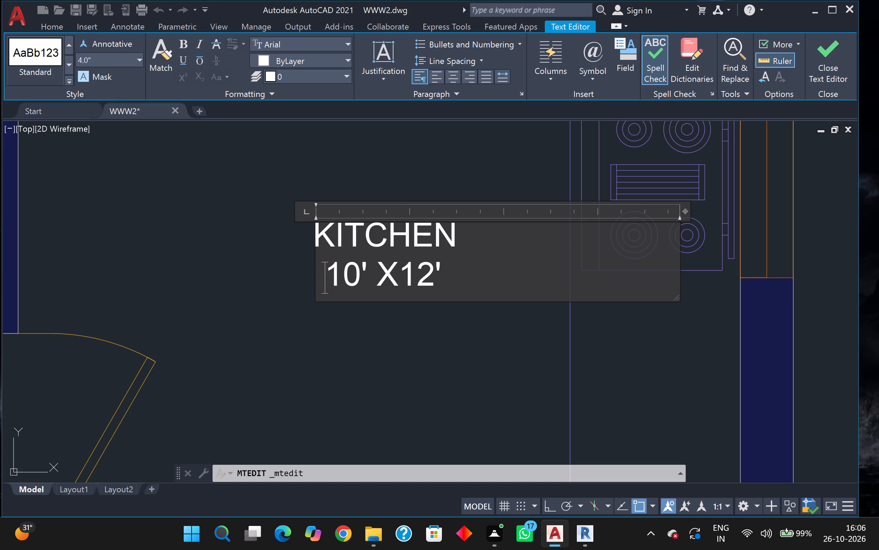
click(375, 272)
key(BackSpace)
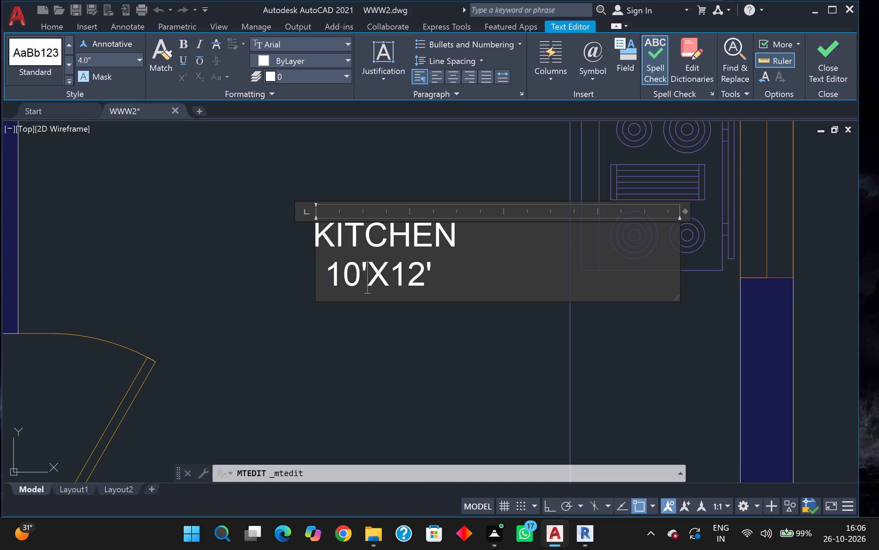
key(5)
key(shift+quotedbl)
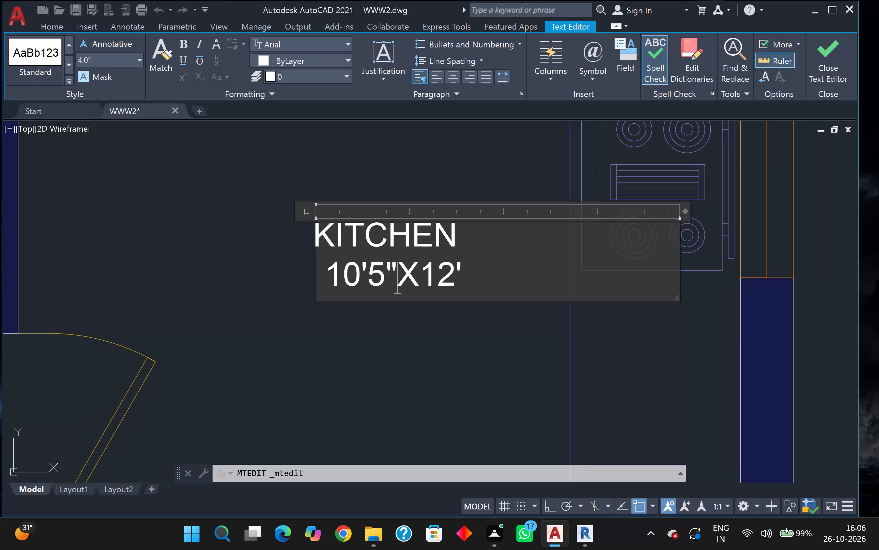
click(363, 270)
click(368, 270)
key(space)
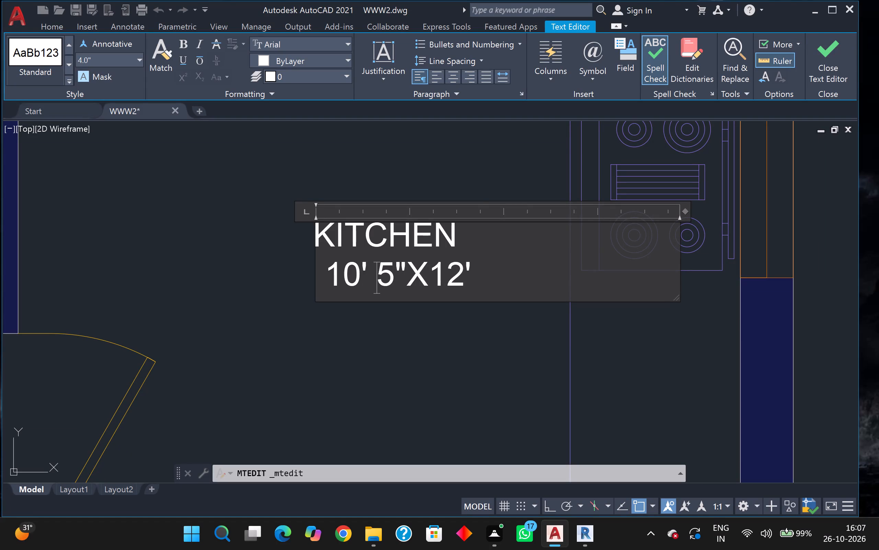
key(BackSpace)
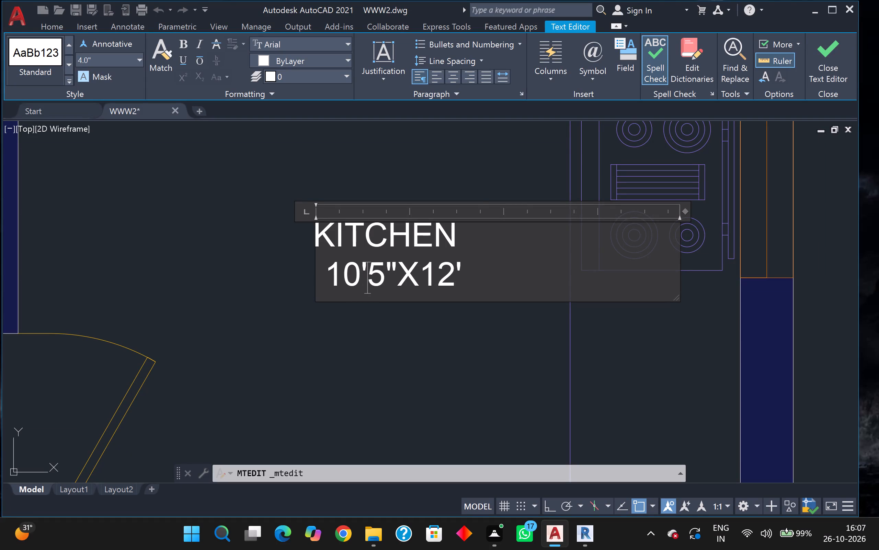
Set the second dimension in the KITCHEN label to 9'8", so the size line reads 10'5"X 9'8", and finish editing.
click(453, 279)
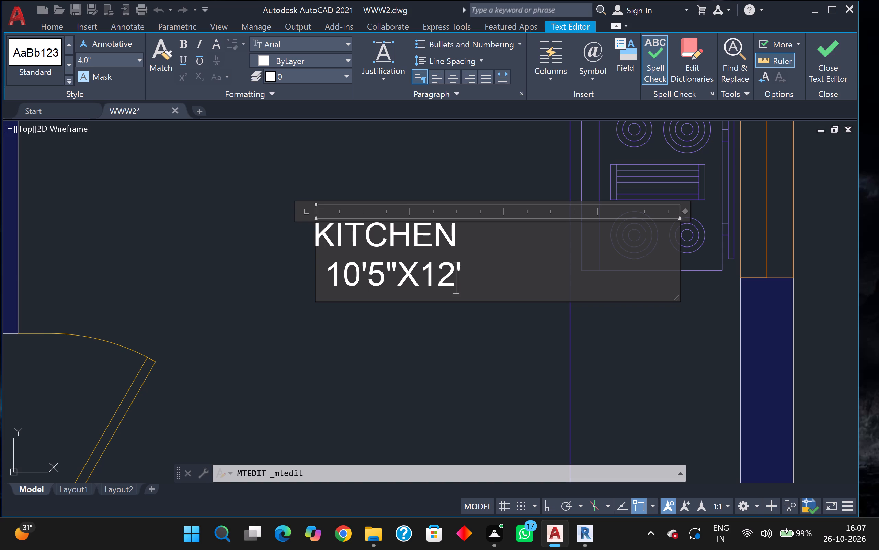
key(BackSpace)
key(BackSpace)
key(space)
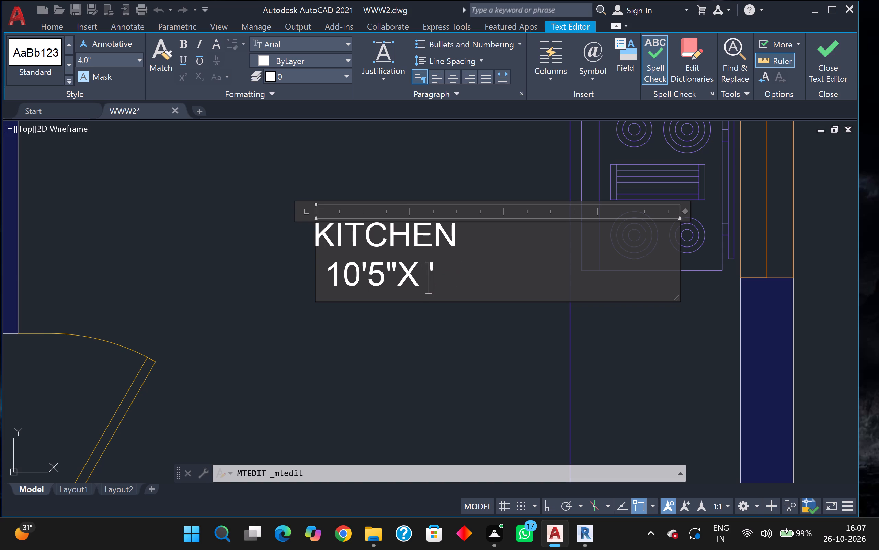
key(9)
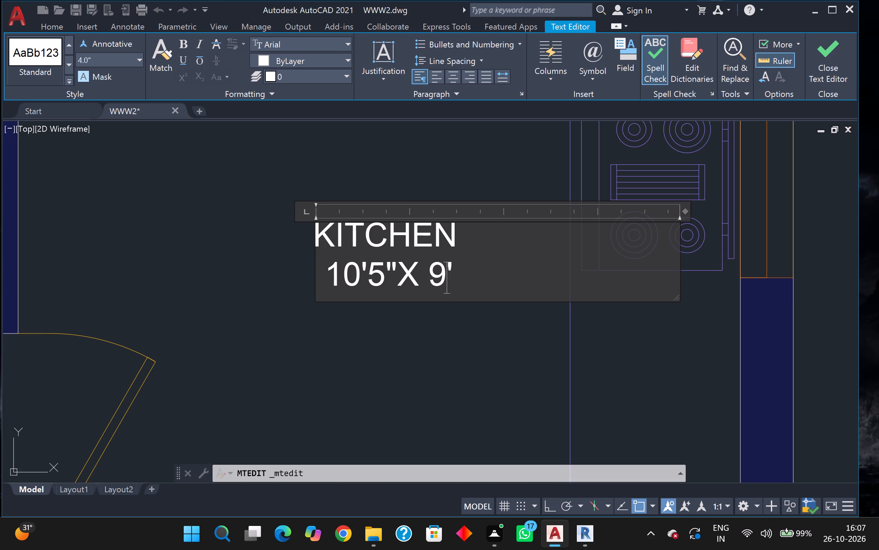
click(463, 282)
key(8)
key(shift+quotedbl)
scroll(458, 286, down, 1)
click(359, 318)
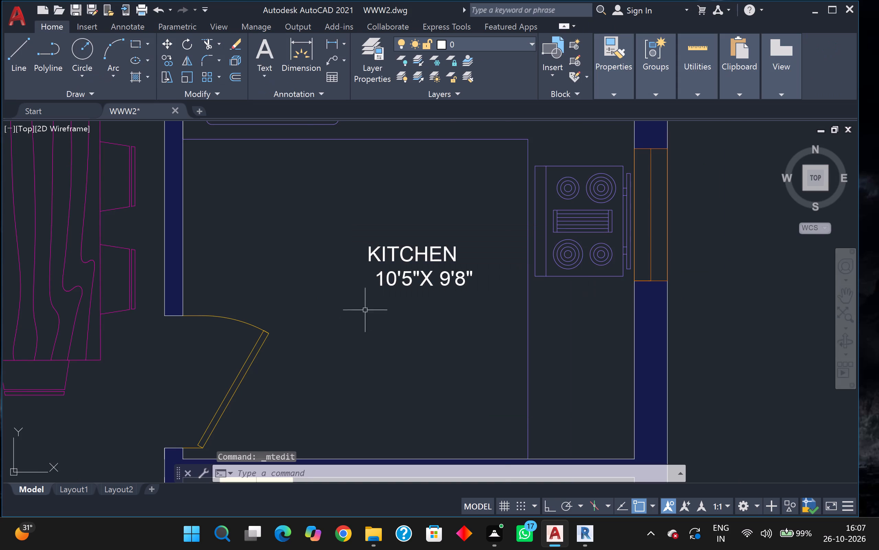
Replace the BED ROOM name with PARKING in the label of the room below the kitchen, keeping the size on its own line.
scroll(400, 286, down, 2)
middle_drag(400, 286, 424, 251)
scroll(448, 267, up, 2)
middle_drag(445, 267, 443, 271)
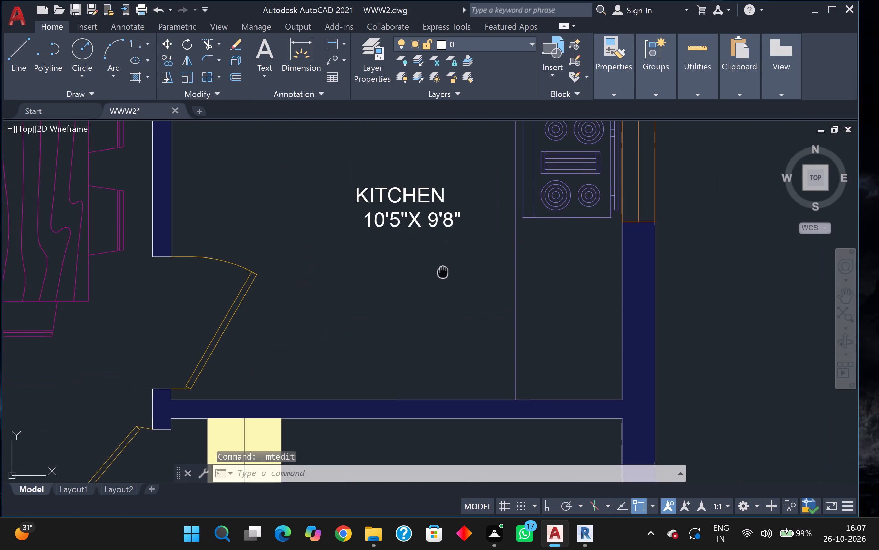
middle_drag(443, 271, 392, 399)
scroll(376, 352, down, 2)
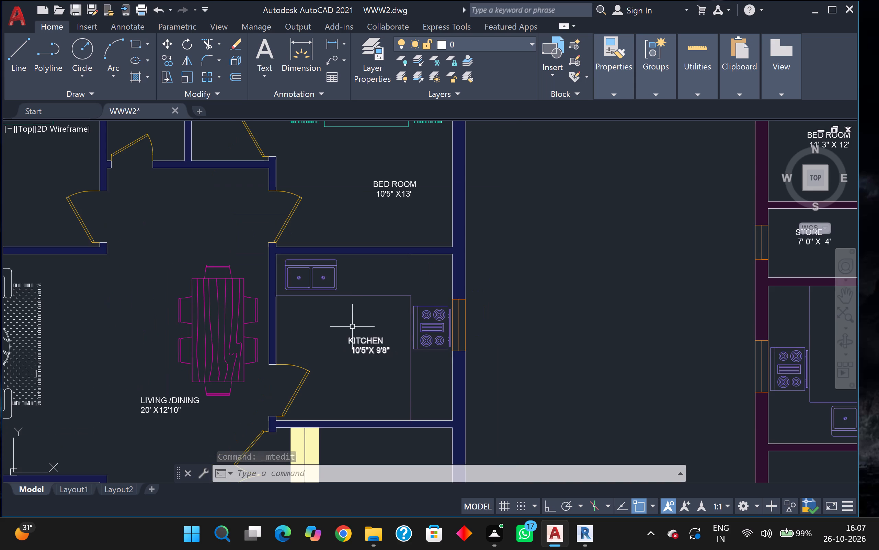
scroll(360, 289, down, 2)
scroll(359, 289, up, 2)
middle_drag(352, 302, 411, 224)
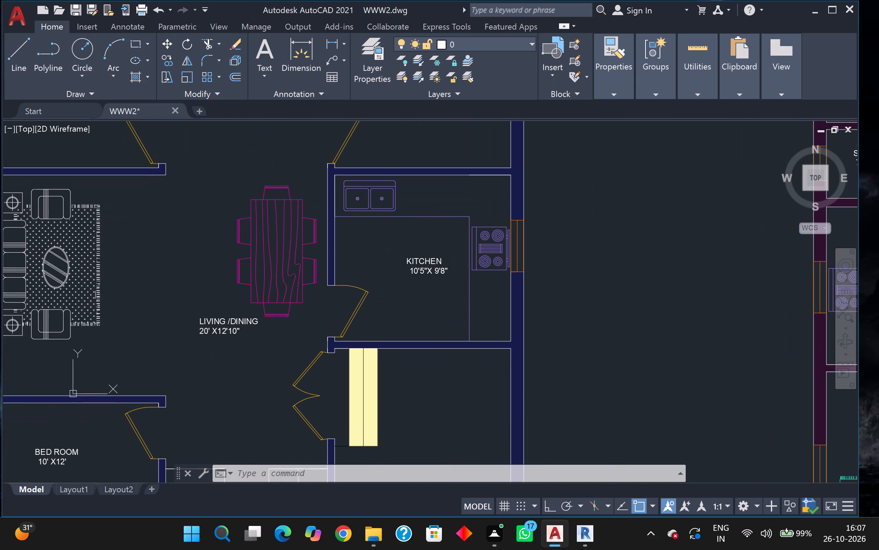
scroll(347, 318, down, 1)
middle_drag(293, 326, 293, 324)
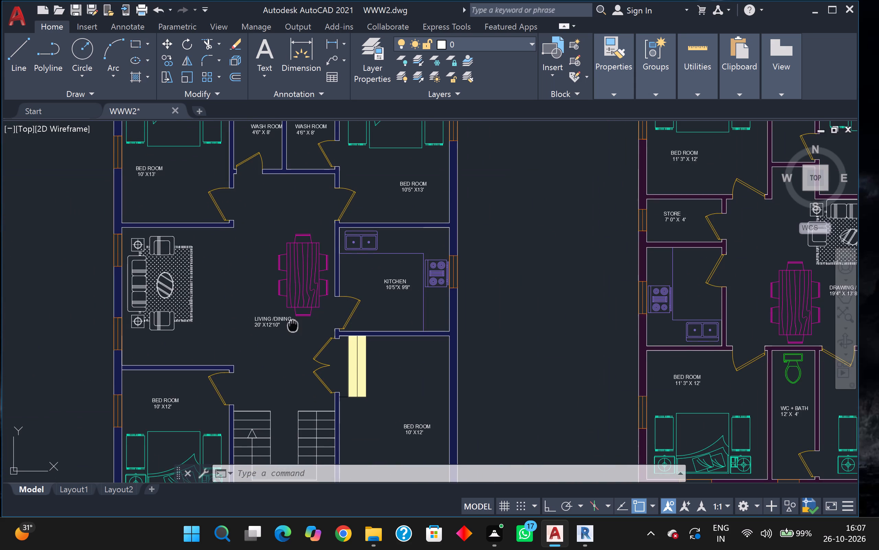
middle_drag(293, 324, 241, 203)
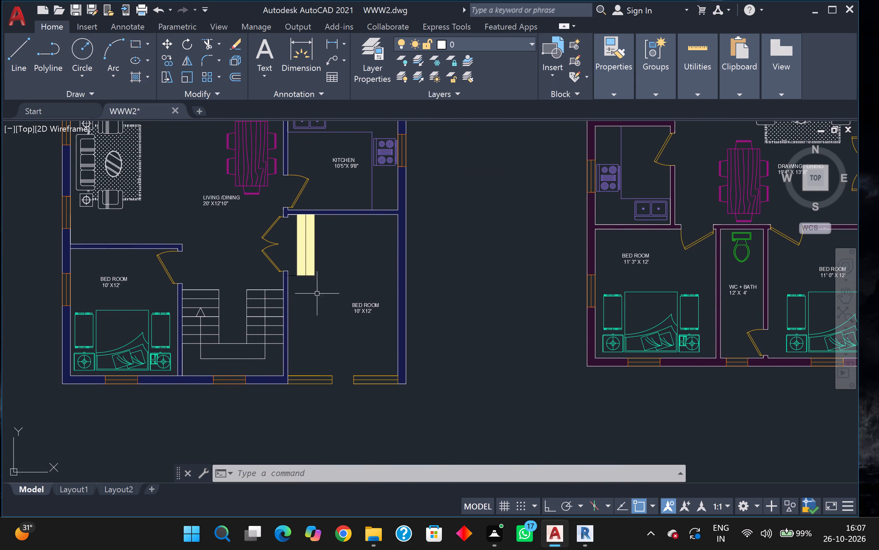
click(365, 309)
scroll(364, 309, up, 2)
click(364, 309)
click(374, 293)
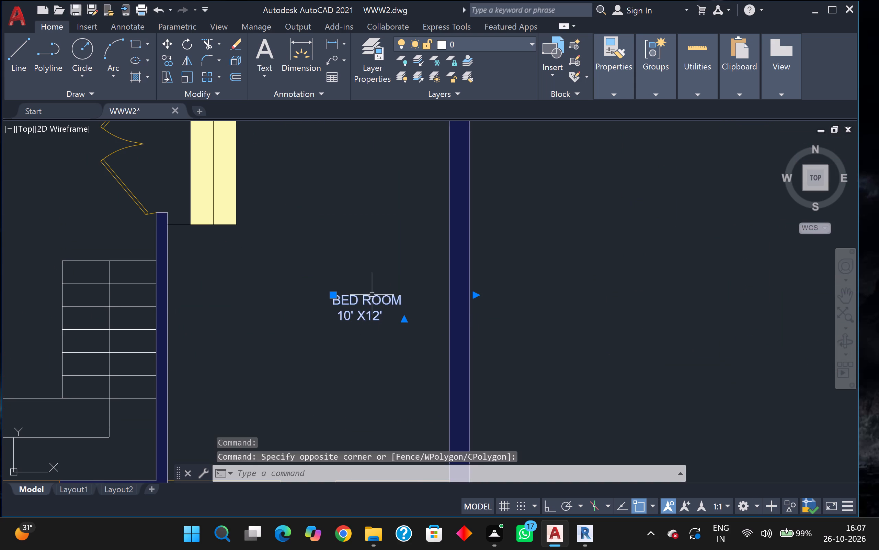
double_click(369, 300)
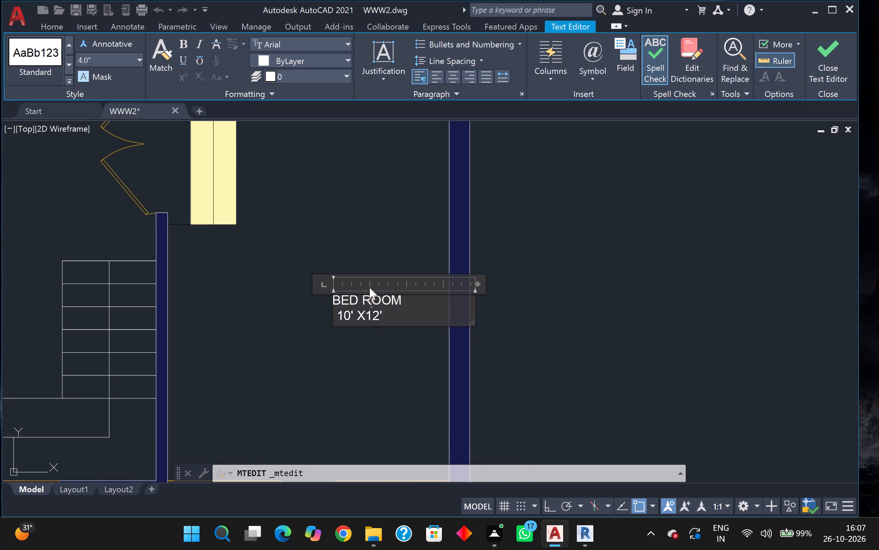
scroll(369, 287, up, 1)
drag(439, 310, 305, 321)
key(BackSpace)
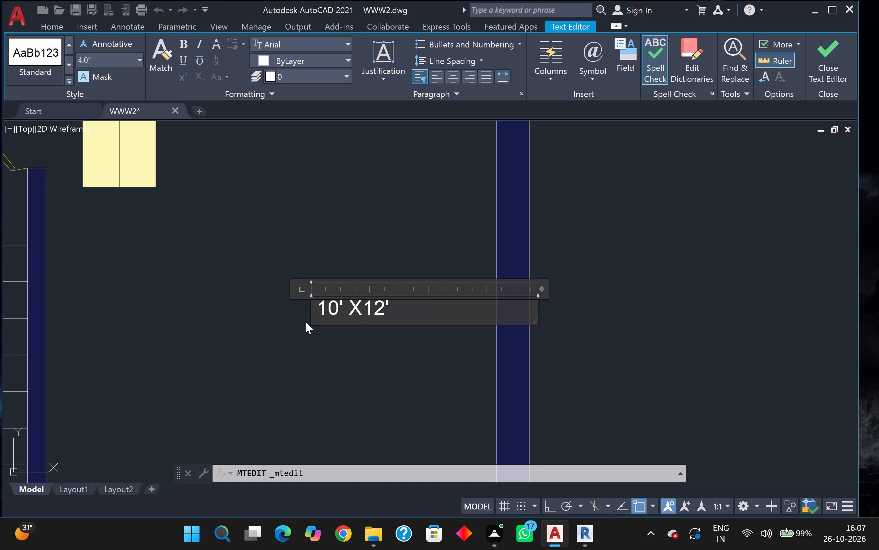
text(PA)
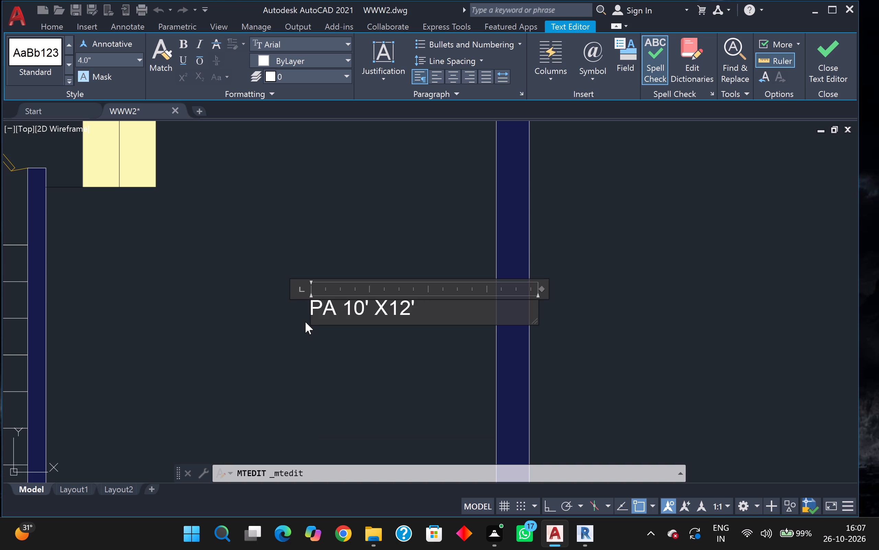
text(RKING)
key(Return)
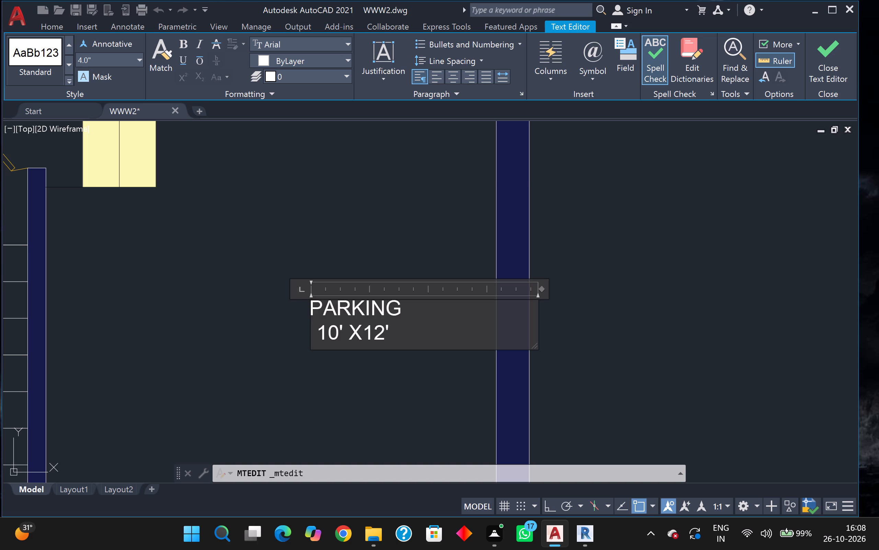
Change the first dimension in the PARKING label's size line to 10' 5", before the X.
click(345, 335)
key(space)
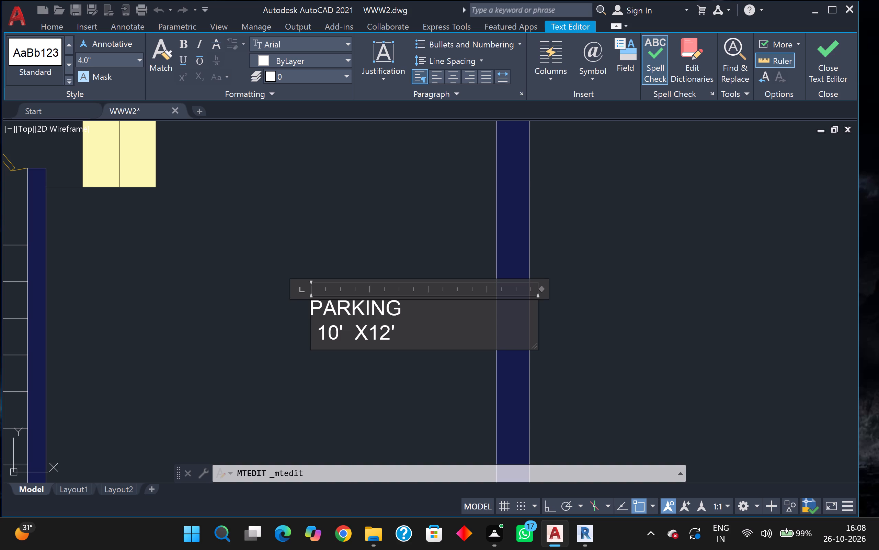
key(5)
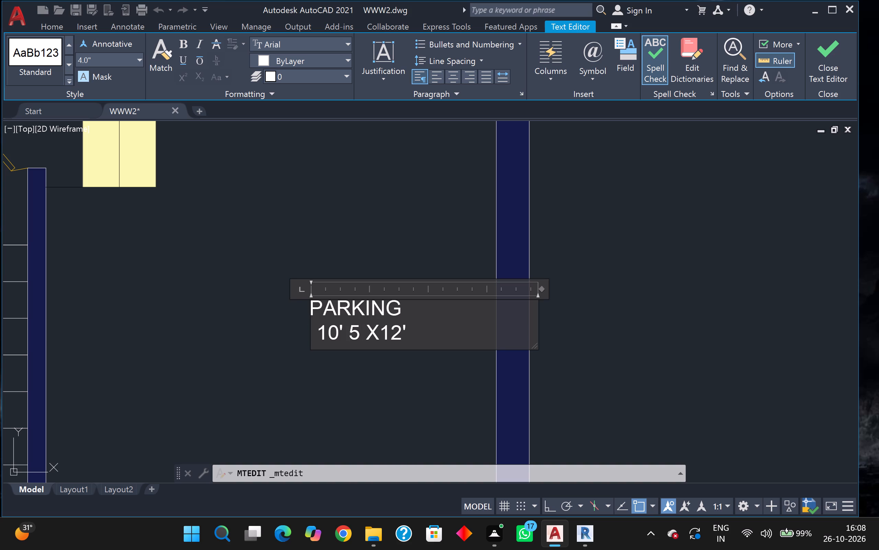
key(shift+quotedbl)
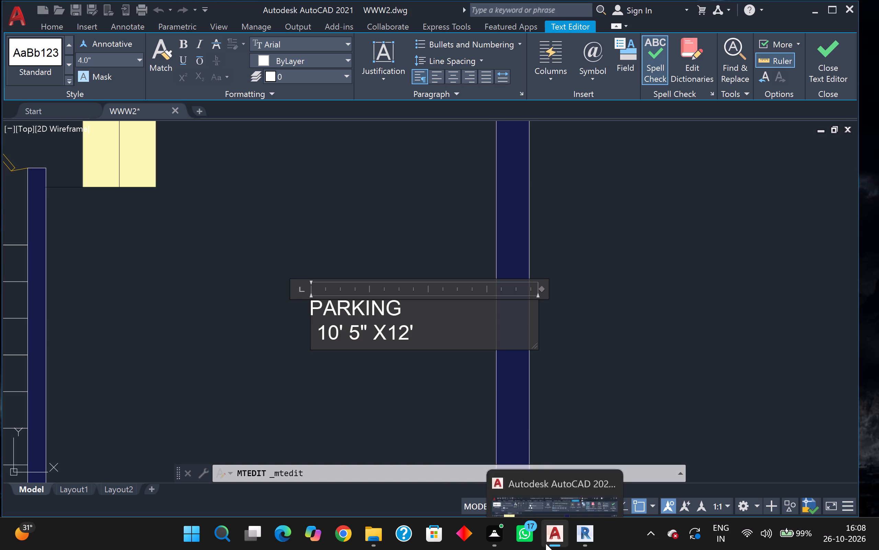
Set the second dimension in the PARKING label to 15'2", so the size line reads 10' 5" X 15'2", and finish editing.
click(414, 338)
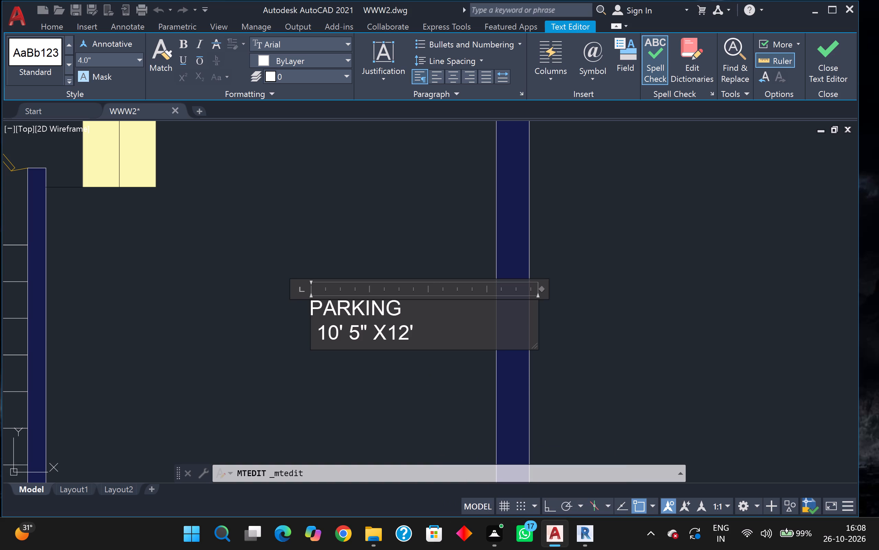
key(BackSpace)
key(BackSpace)
key(BackSpace)
key(space)
key(1)
key(5)
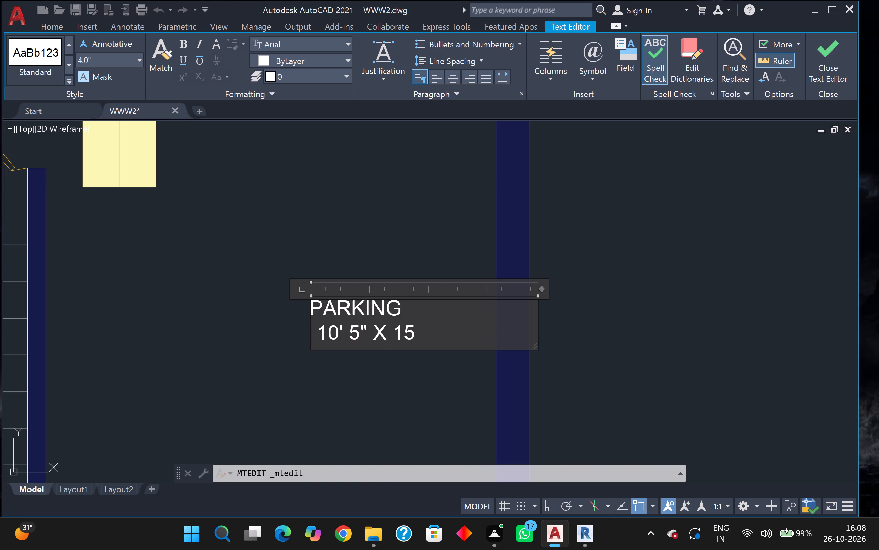
key(shift+quotedbl)
key(2)
key(shift+quotedbl)
scroll(401, 329, up, 1)
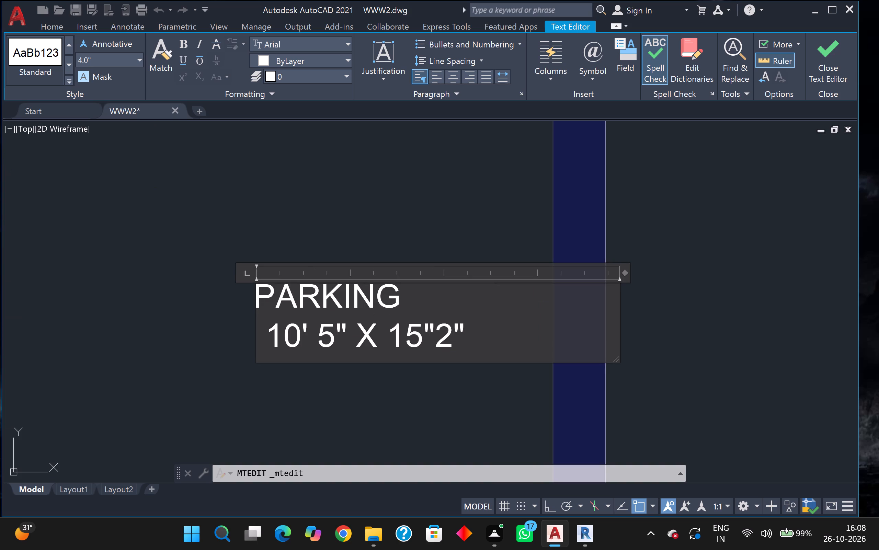
click(426, 324)
click(438, 326)
key(BackSpace)
key(apostrophe)
scroll(445, 320, up, 1)
scroll(399, 325, down, 1)
click(385, 258)
Copy the entire blue-walled floor plan, including its furniture and room labels, to the clipboard.
scroll(385, 258, down, 3)
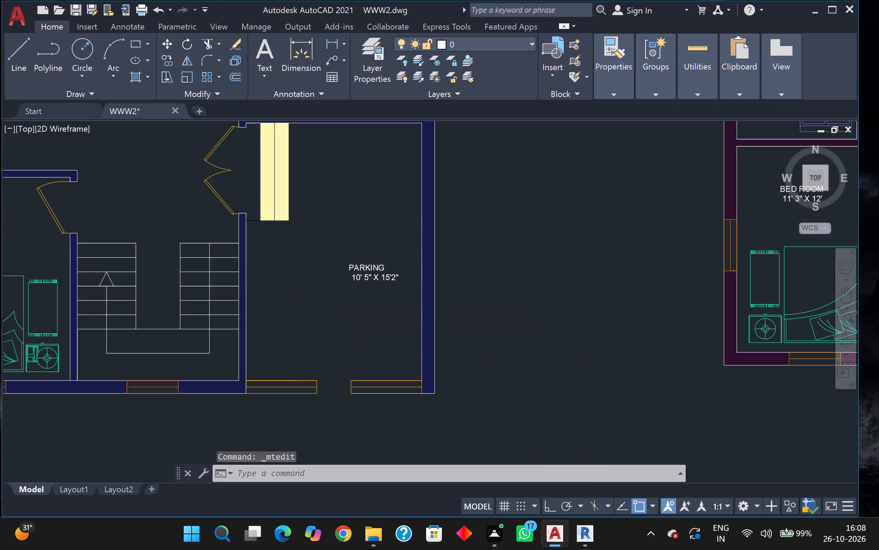
scroll(385, 260, down, 2)
scroll(481, 260, up, 1)
middle_drag(481, 260, 535, 313)
scroll(535, 313, down, 1)
middle_drag(533, 313, 529, 361)
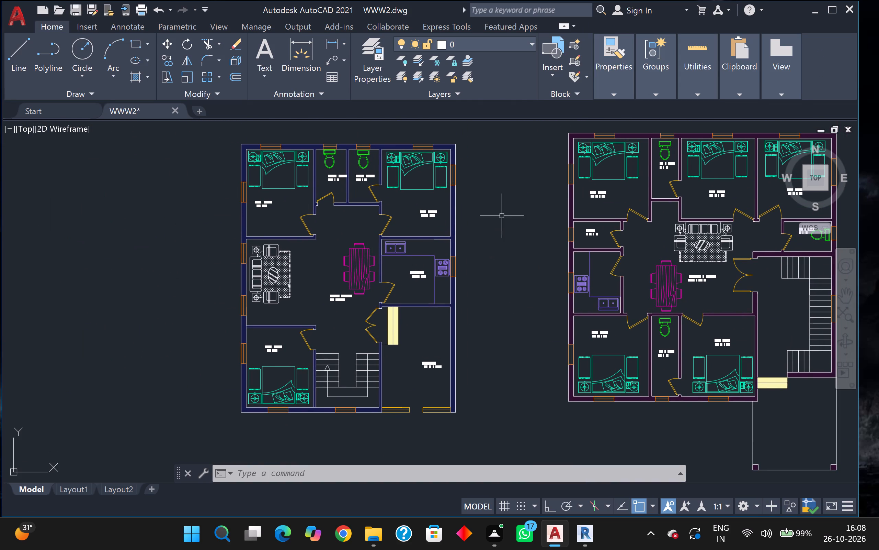
middle_drag(502, 216, 535, 236)
click(528, 151)
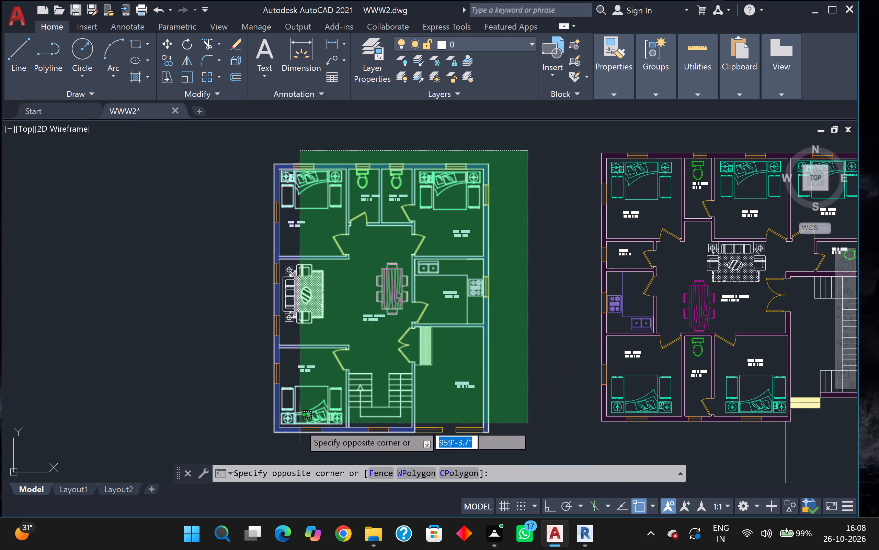
middle_drag(290, 430, 290, 378)
click(194, 425)
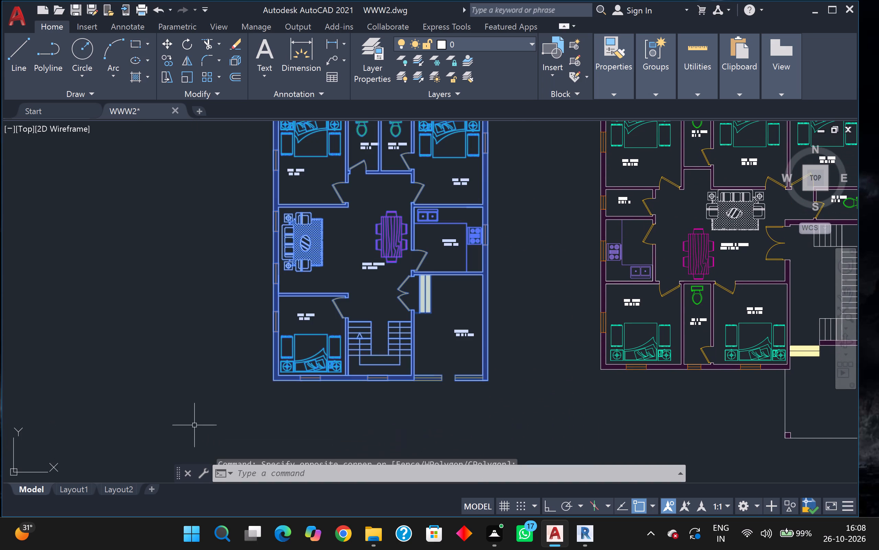
middle_drag(218, 411, 232, 475)
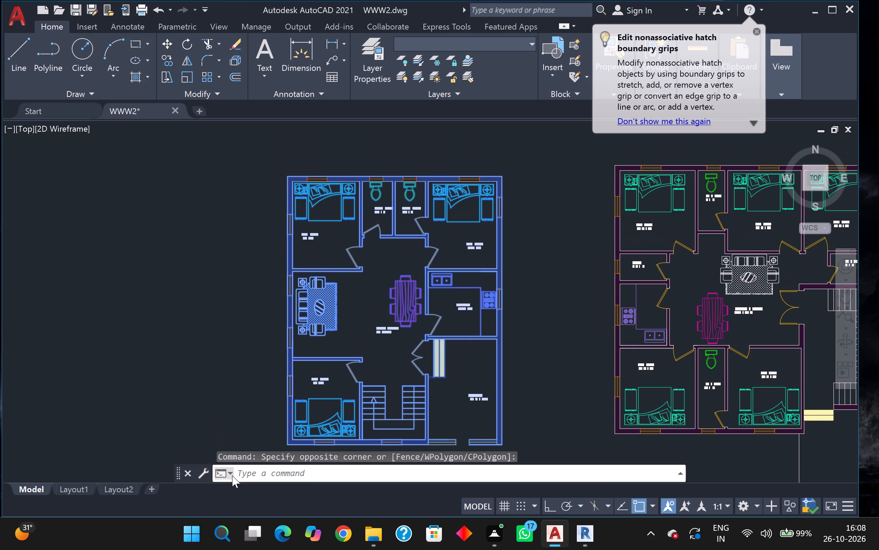
key(ctrl+c)
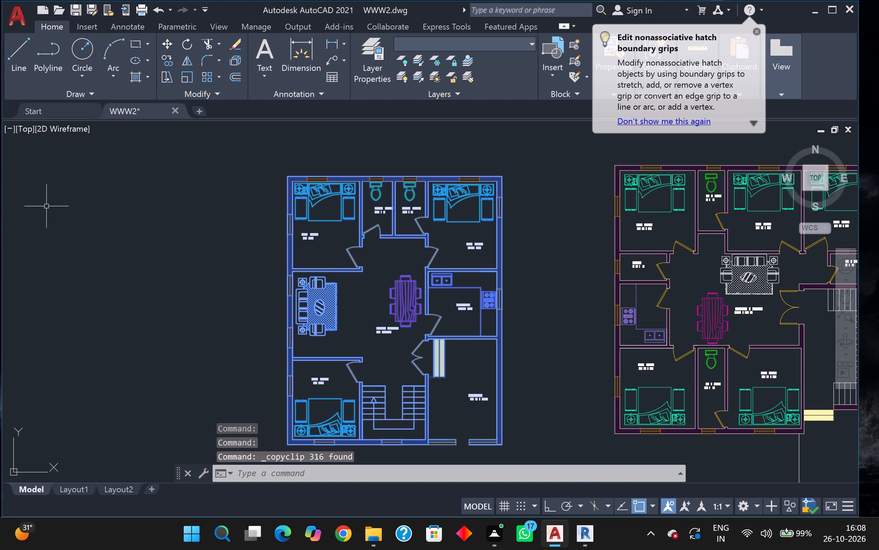
Create a new drawing from the acad template.
click(22, 18)
click(74, 91)
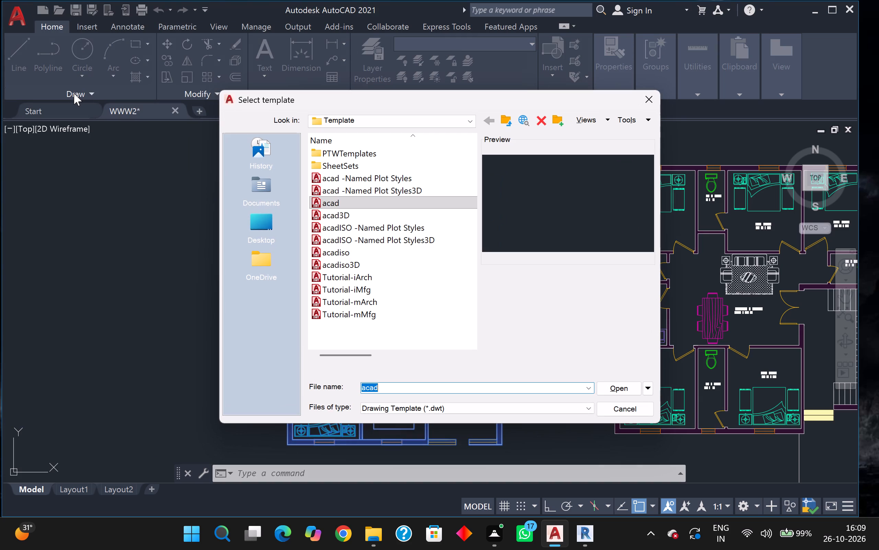
click(625, 395)
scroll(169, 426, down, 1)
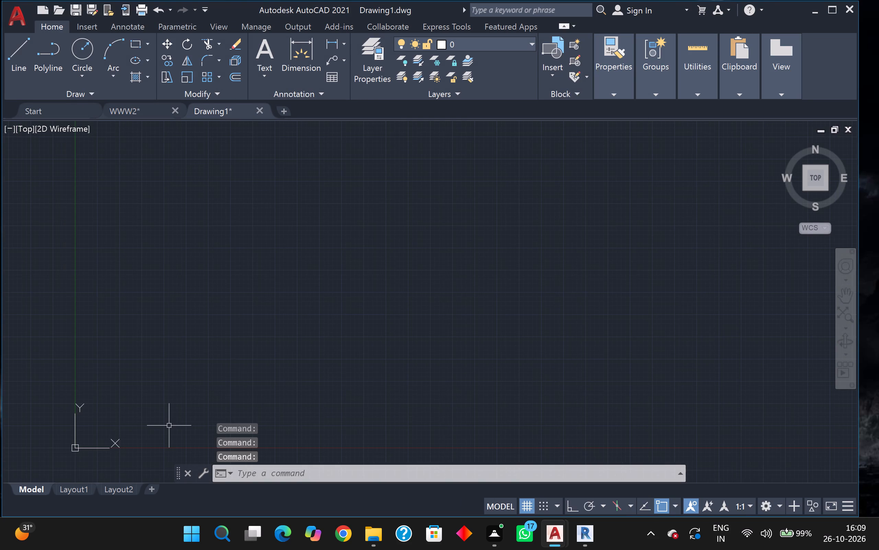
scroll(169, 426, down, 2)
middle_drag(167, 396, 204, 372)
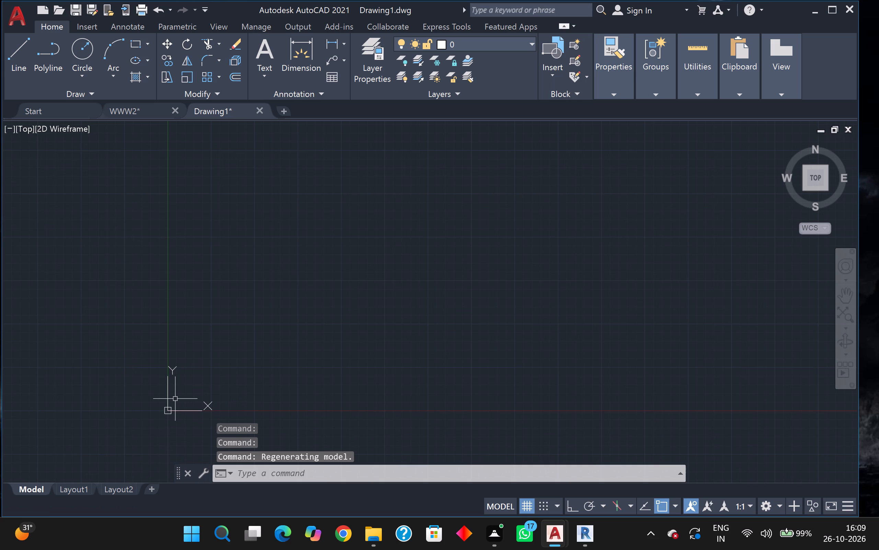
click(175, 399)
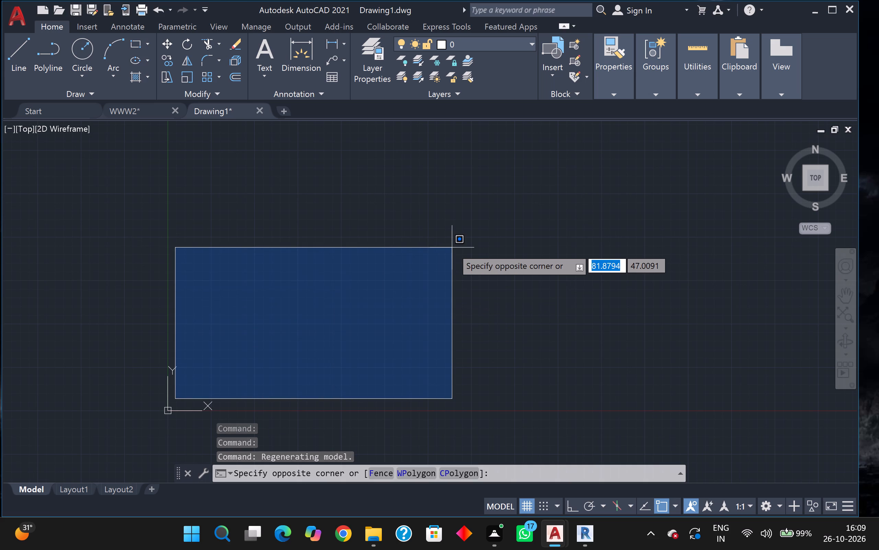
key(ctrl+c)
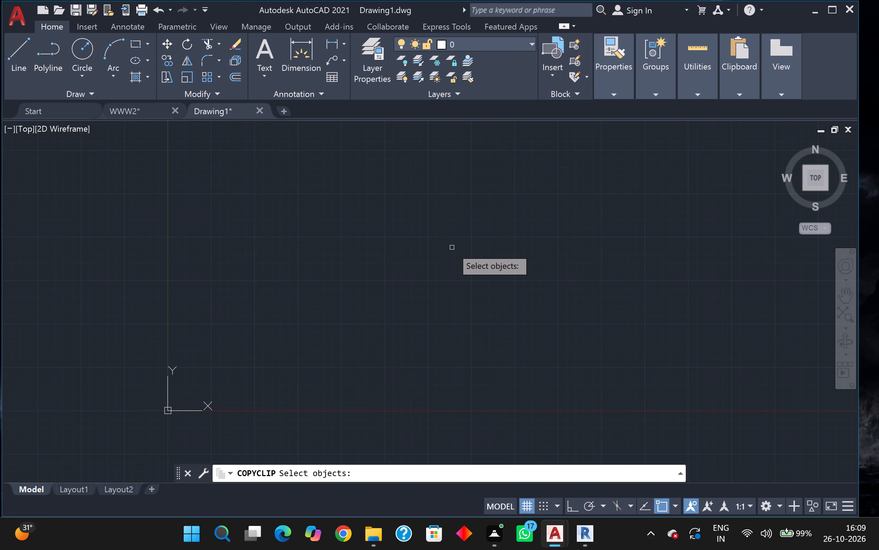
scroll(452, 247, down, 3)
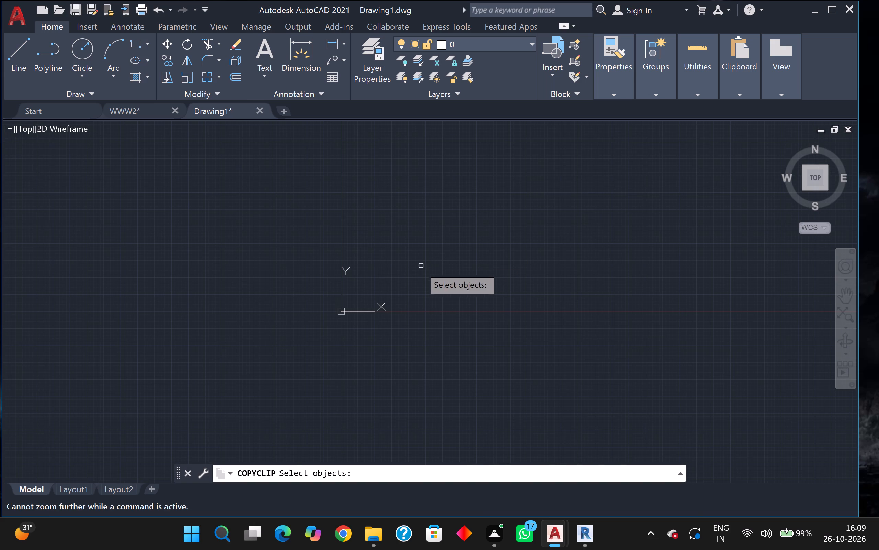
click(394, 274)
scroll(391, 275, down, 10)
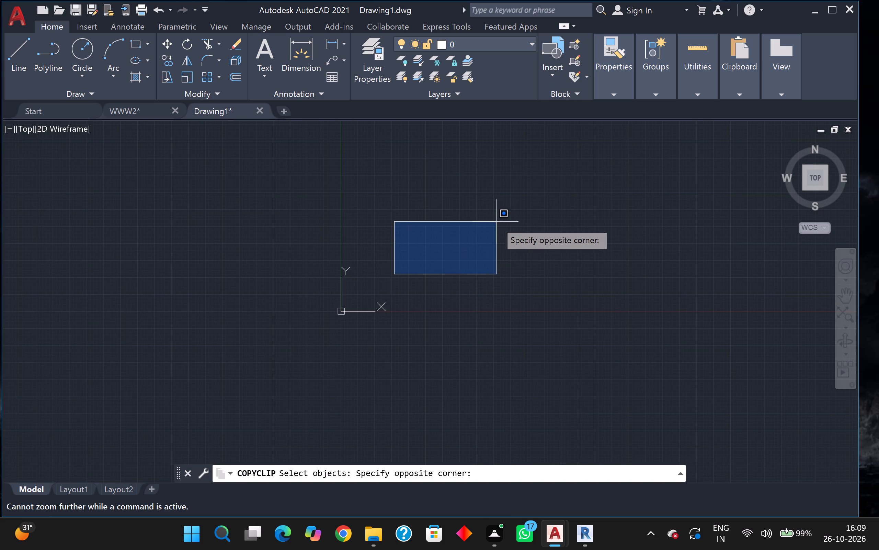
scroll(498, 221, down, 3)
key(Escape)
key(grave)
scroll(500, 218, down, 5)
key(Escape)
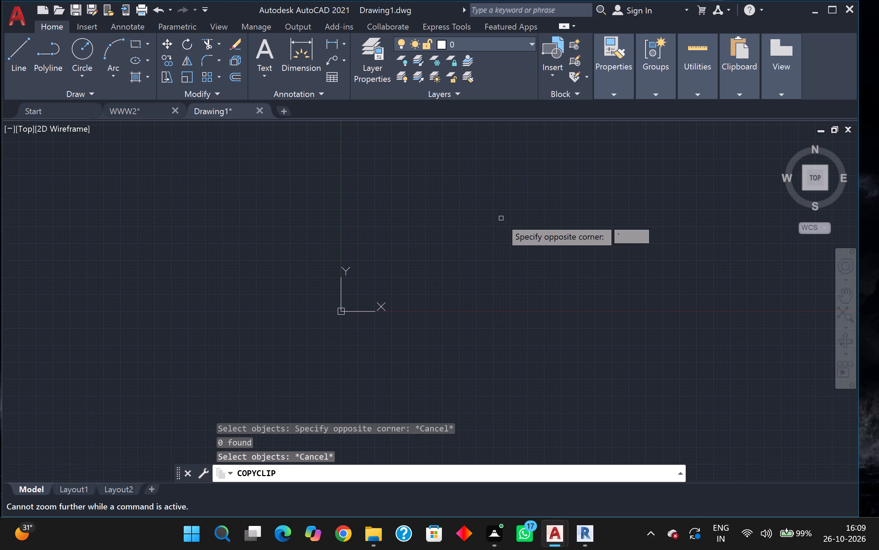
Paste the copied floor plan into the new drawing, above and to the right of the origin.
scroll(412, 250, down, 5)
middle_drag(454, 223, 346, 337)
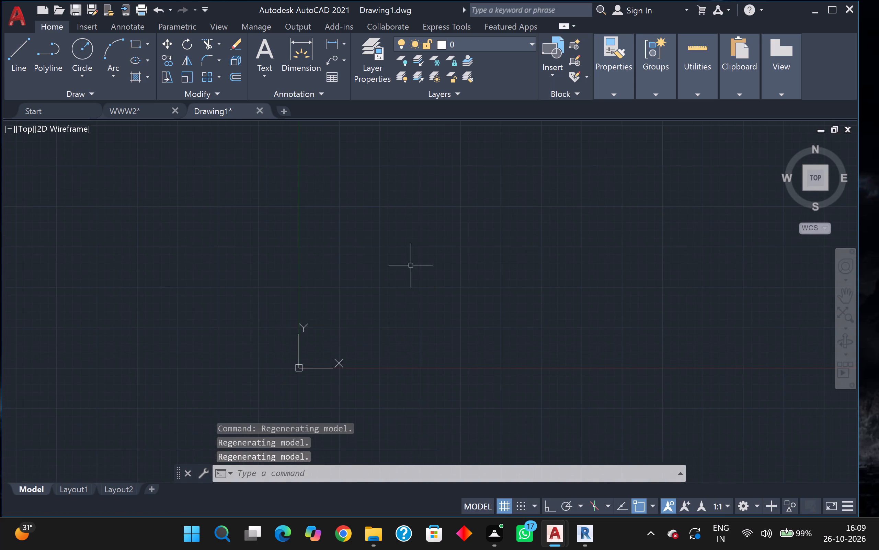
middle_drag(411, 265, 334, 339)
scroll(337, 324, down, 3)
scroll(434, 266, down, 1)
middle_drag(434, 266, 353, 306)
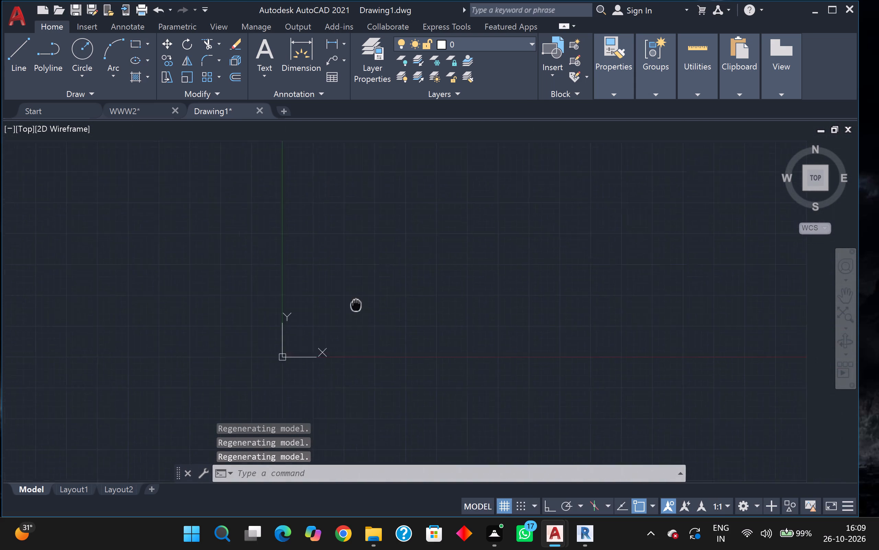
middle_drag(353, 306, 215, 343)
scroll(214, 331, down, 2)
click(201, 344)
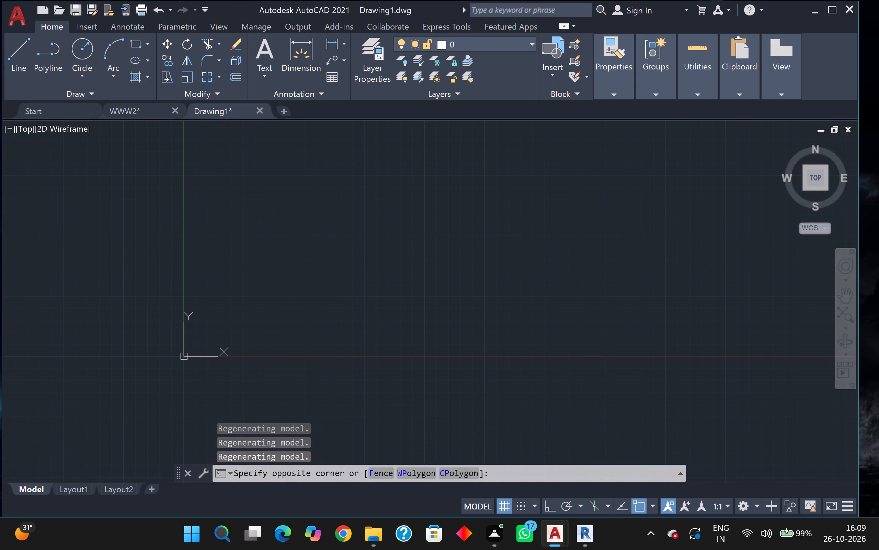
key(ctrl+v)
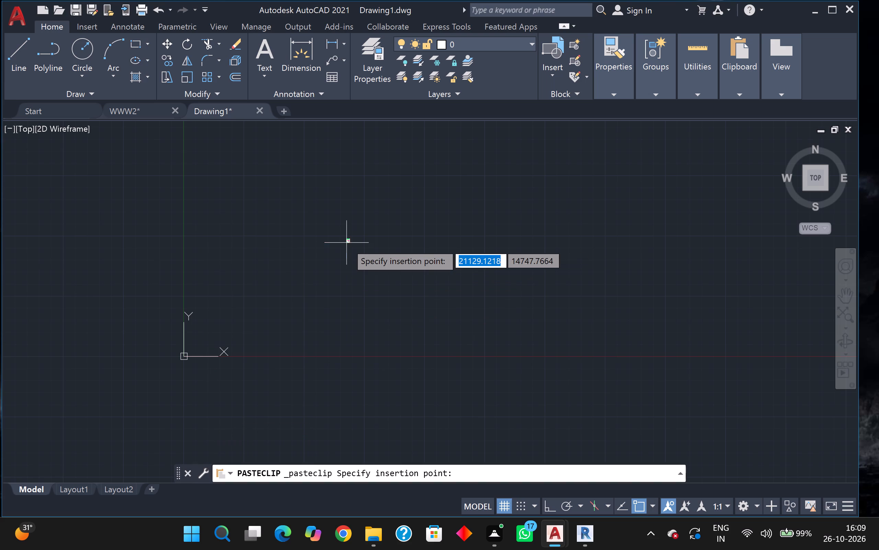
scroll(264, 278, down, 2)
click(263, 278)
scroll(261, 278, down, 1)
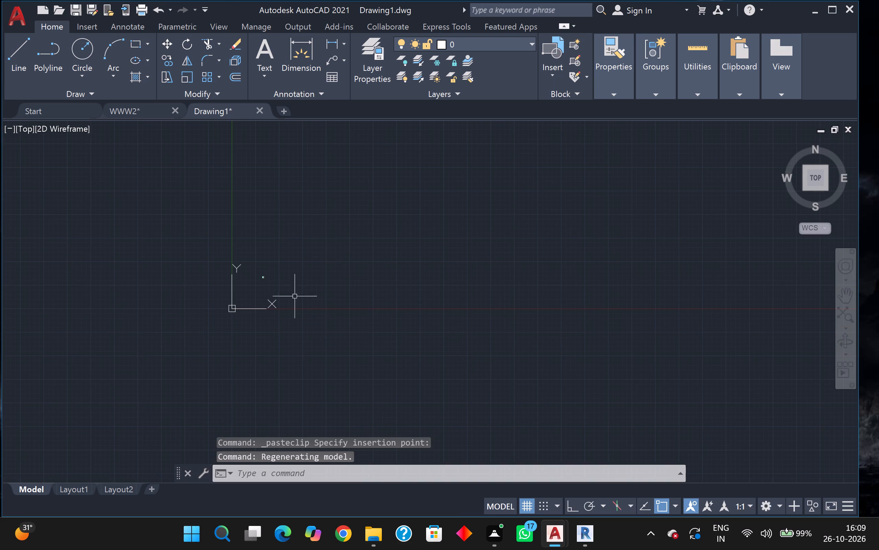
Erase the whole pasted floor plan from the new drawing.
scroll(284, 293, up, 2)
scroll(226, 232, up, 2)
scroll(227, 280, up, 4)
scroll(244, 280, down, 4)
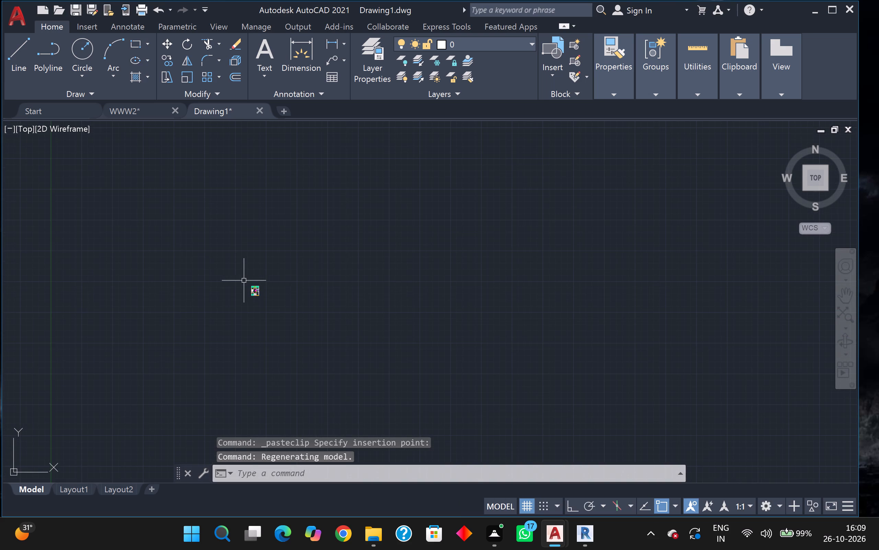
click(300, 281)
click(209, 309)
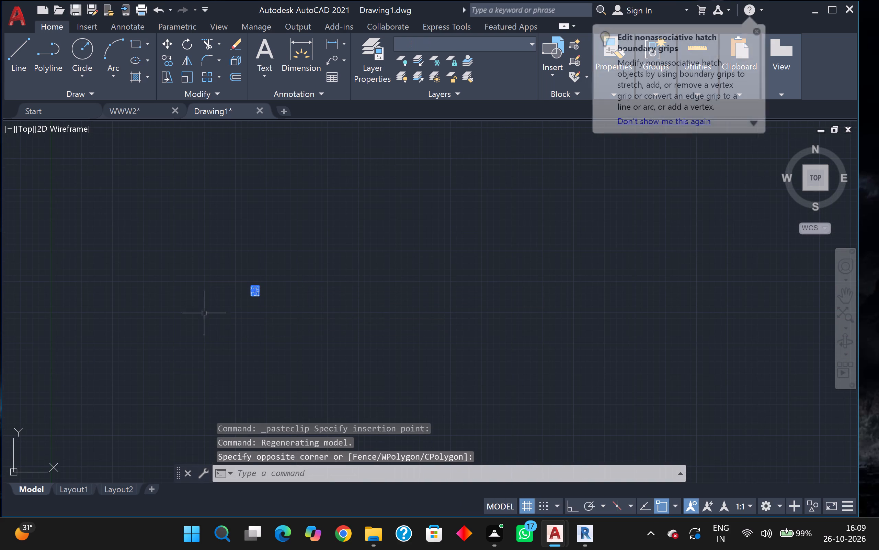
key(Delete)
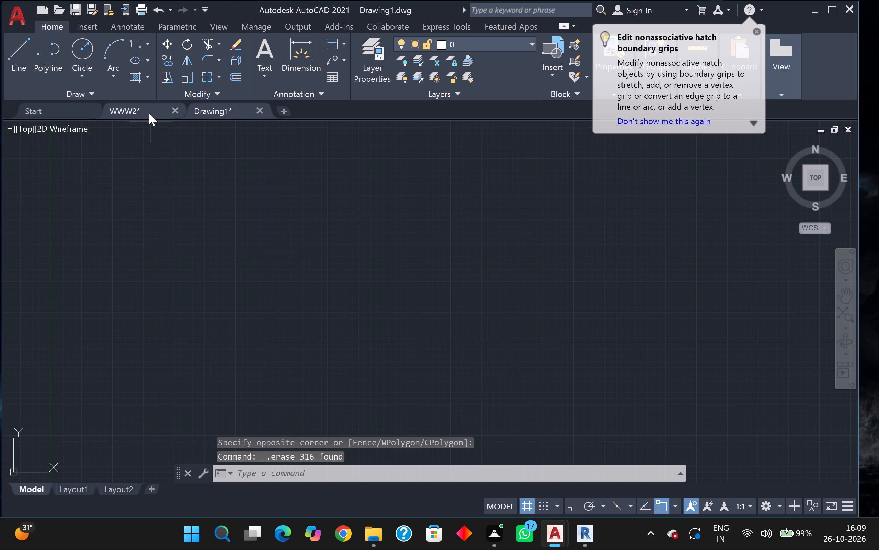
Close the emptied Drawing1 and discard its changes.
click(148, 110)
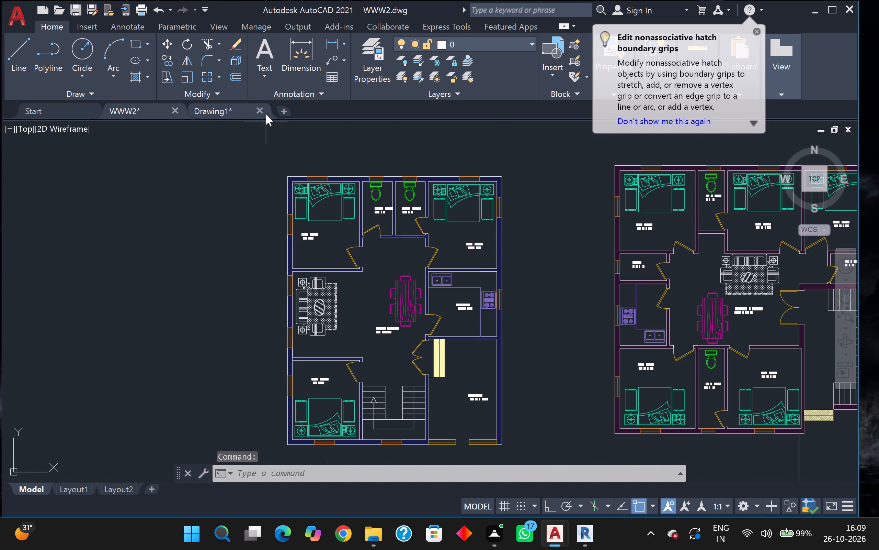
click(261, 110)
scroll(295, 138, down, 3)
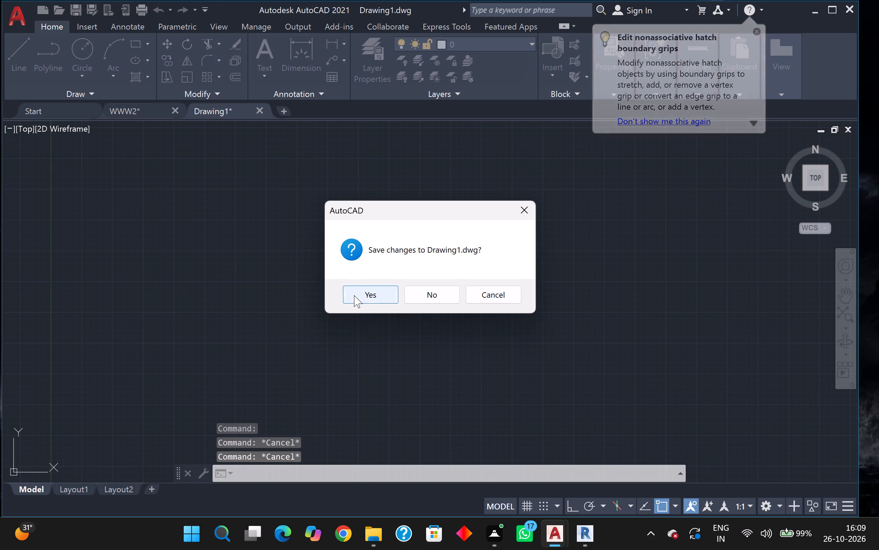
click(379, 299)
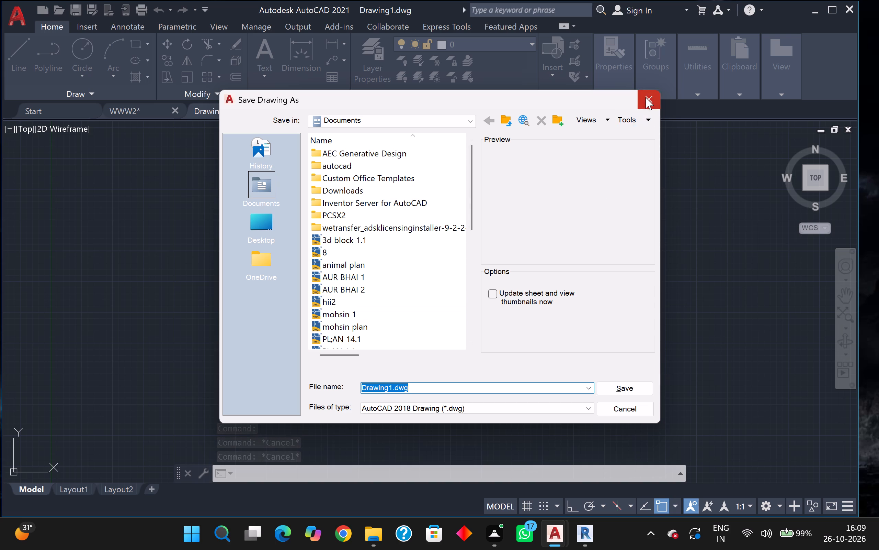
click(646, 97)
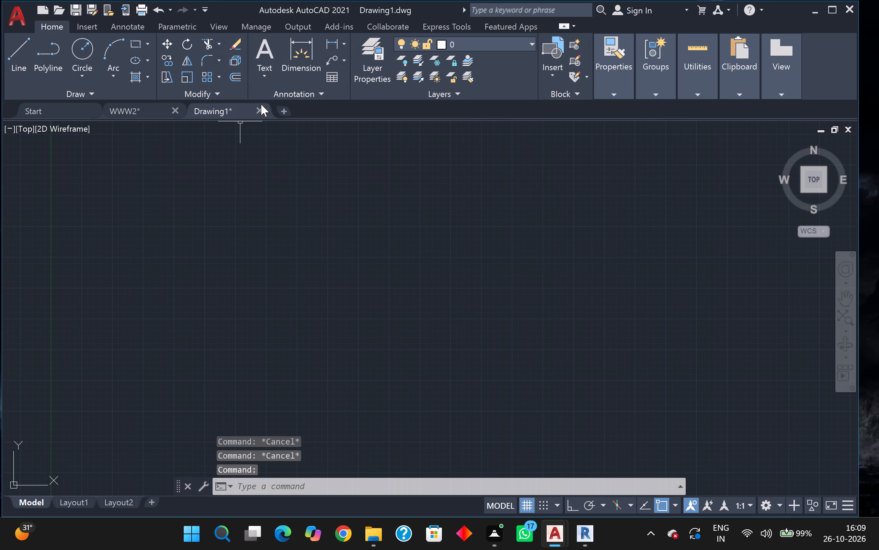
click(261, 107)
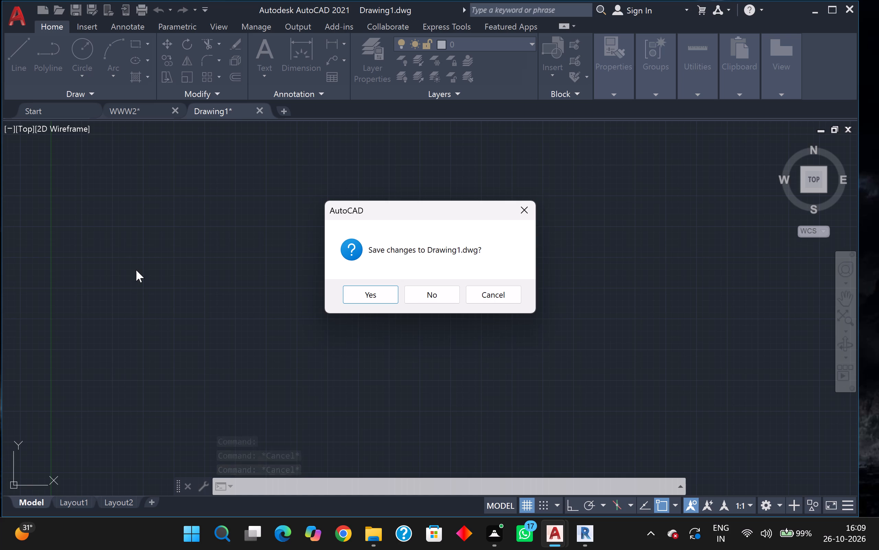
click(434, 293)
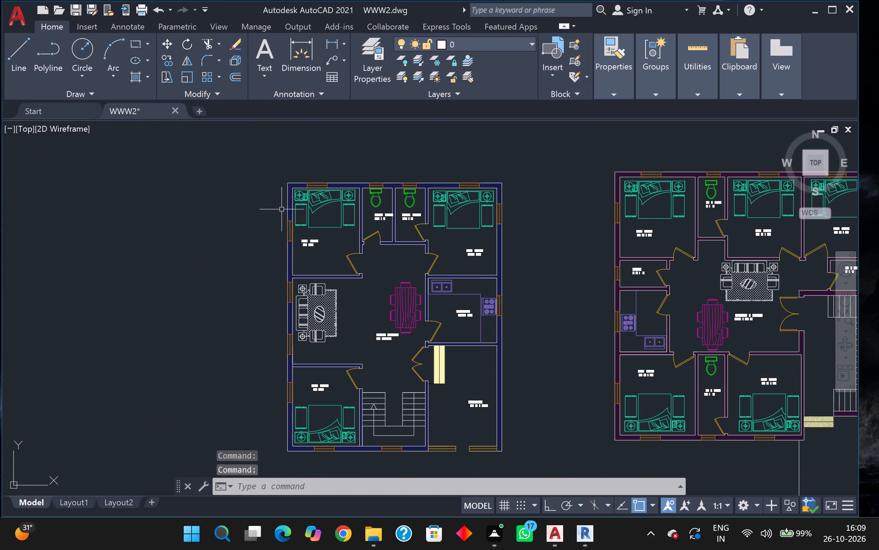
Copy the entire blue-walled floor plan in WWW2.dwg, with its furniture and room labels, to the clipboard.
click(529, 173)
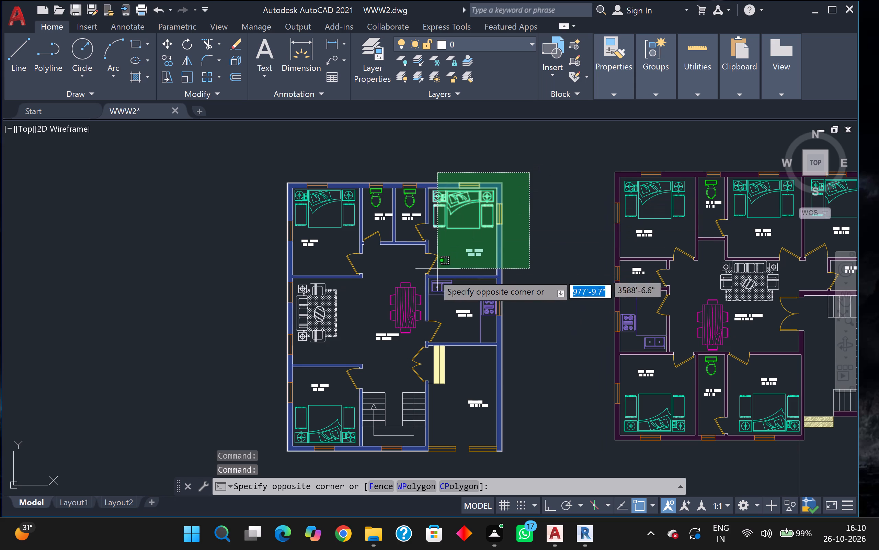
middle_drag(417, 284, 458, 217)
middle_drag(379, 290, 371, 357)
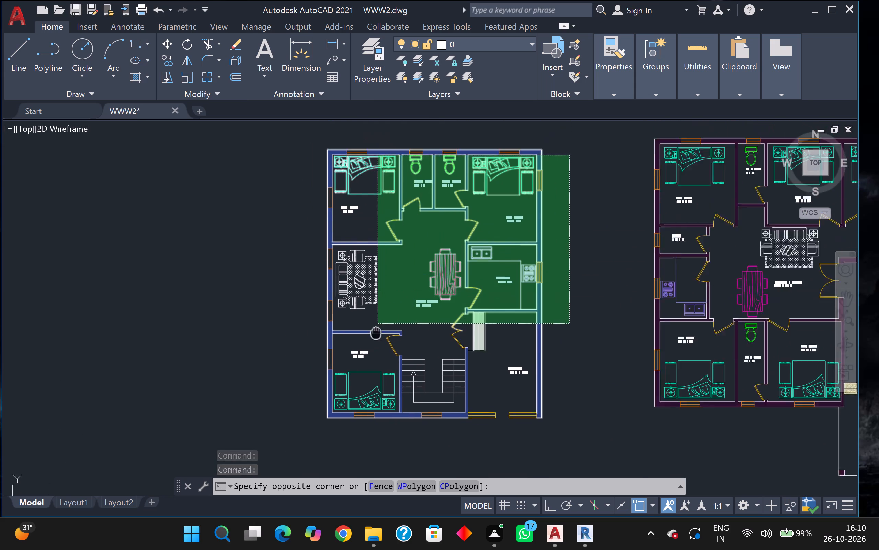
middle_drag(371, 357, 363, 413)
middle_drag(363, 413, 403, 333)
click(300, 449)
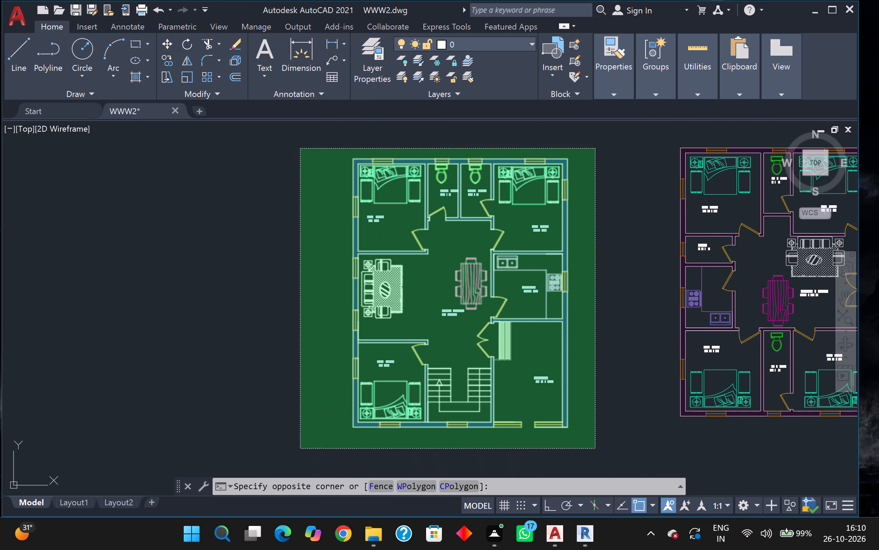
key(ctrl+c)
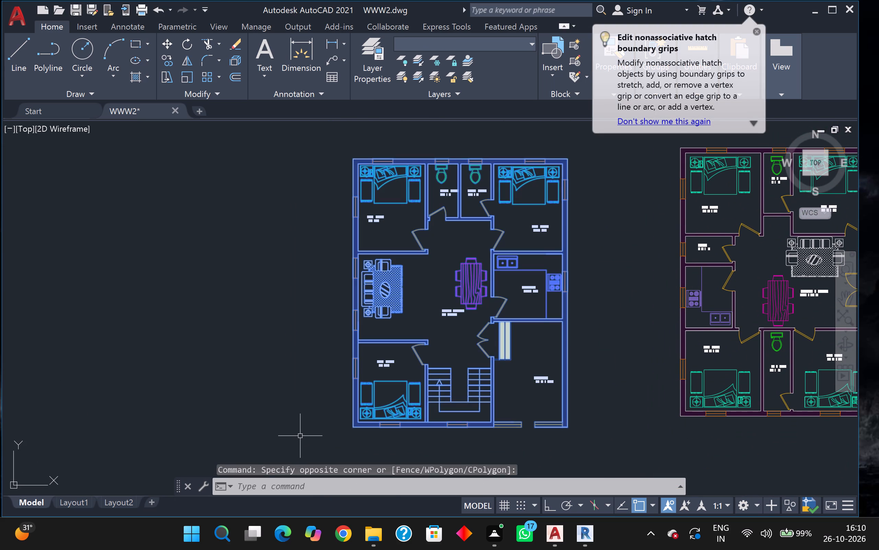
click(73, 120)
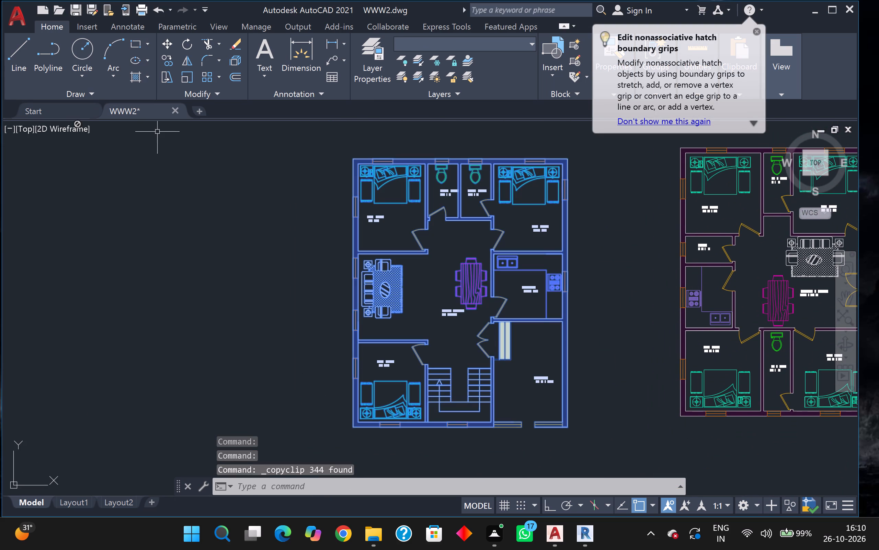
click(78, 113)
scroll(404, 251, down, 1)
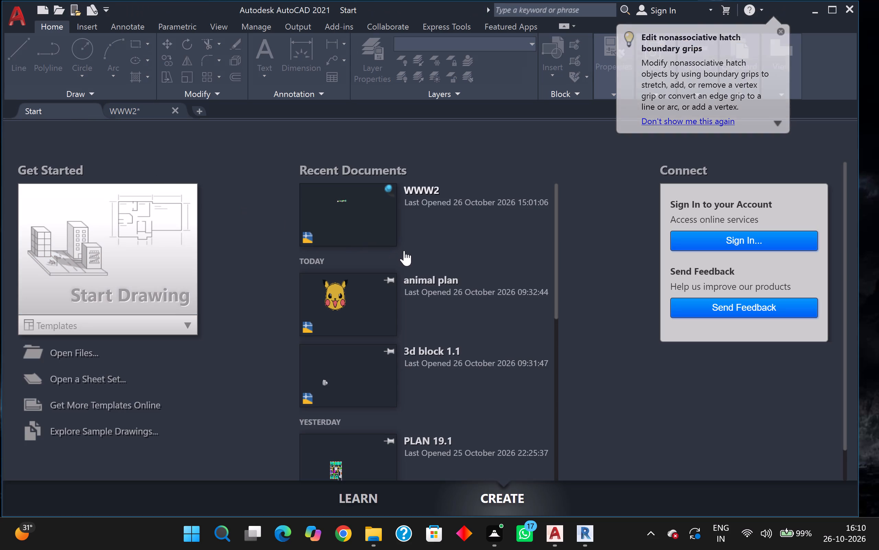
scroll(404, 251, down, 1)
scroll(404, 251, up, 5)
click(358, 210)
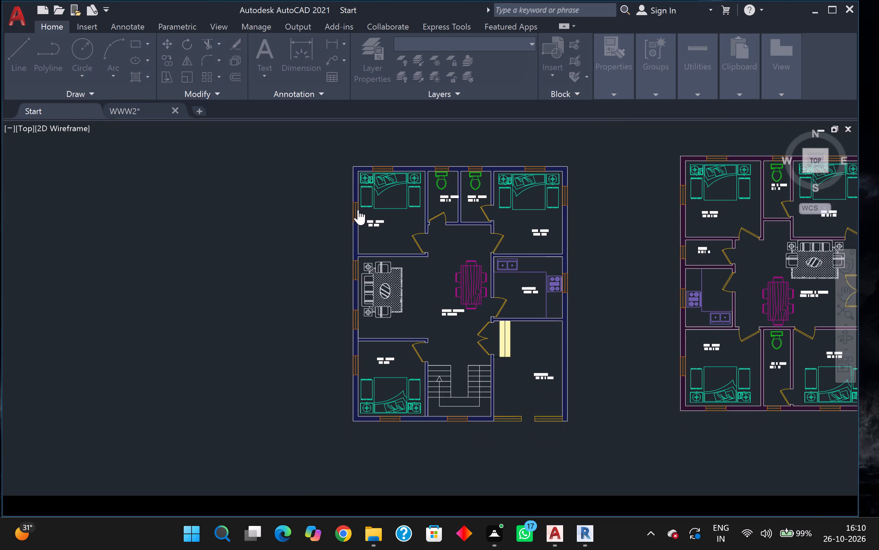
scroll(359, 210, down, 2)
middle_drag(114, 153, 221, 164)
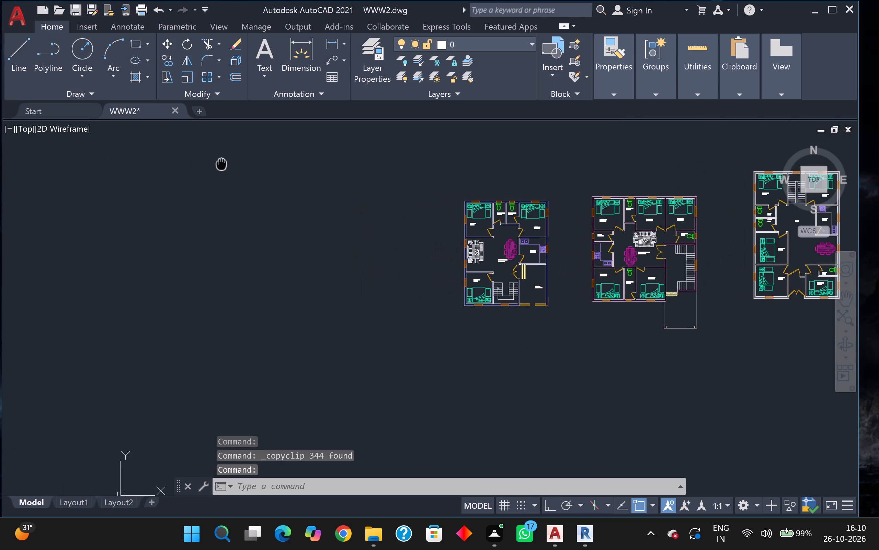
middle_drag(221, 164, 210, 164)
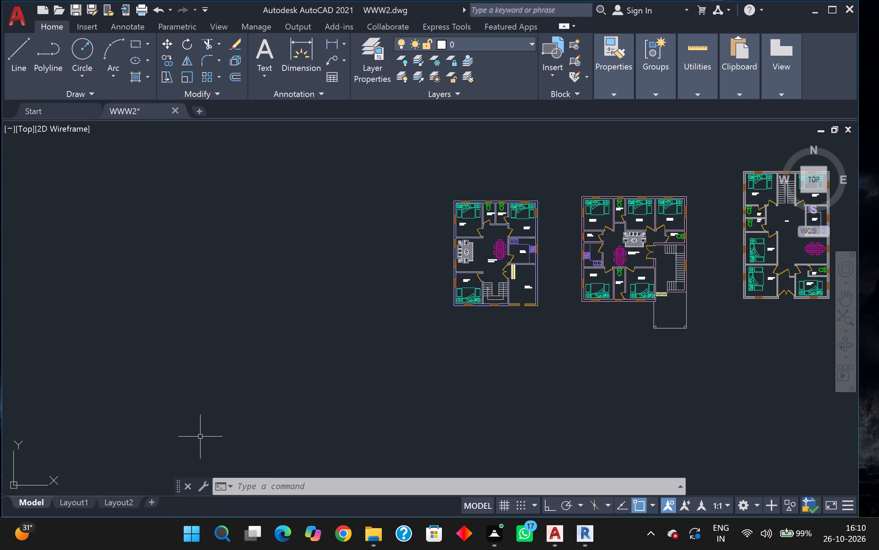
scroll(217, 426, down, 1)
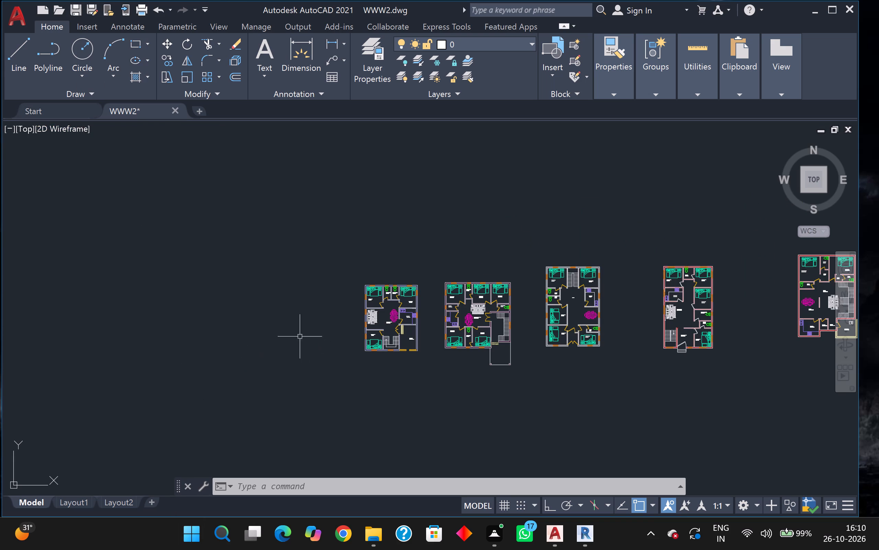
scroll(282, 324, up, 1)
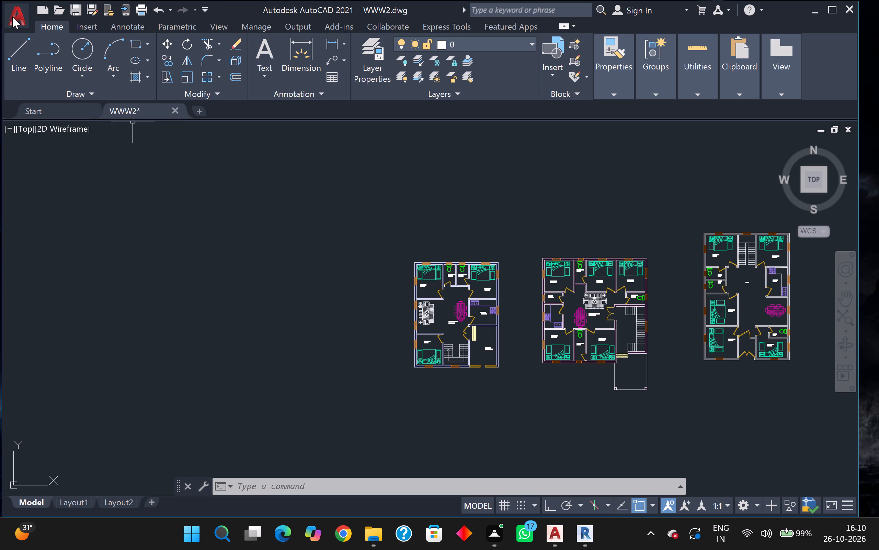
Create a new drawing from the acad template.
click(13, 16)
click(18, 87)
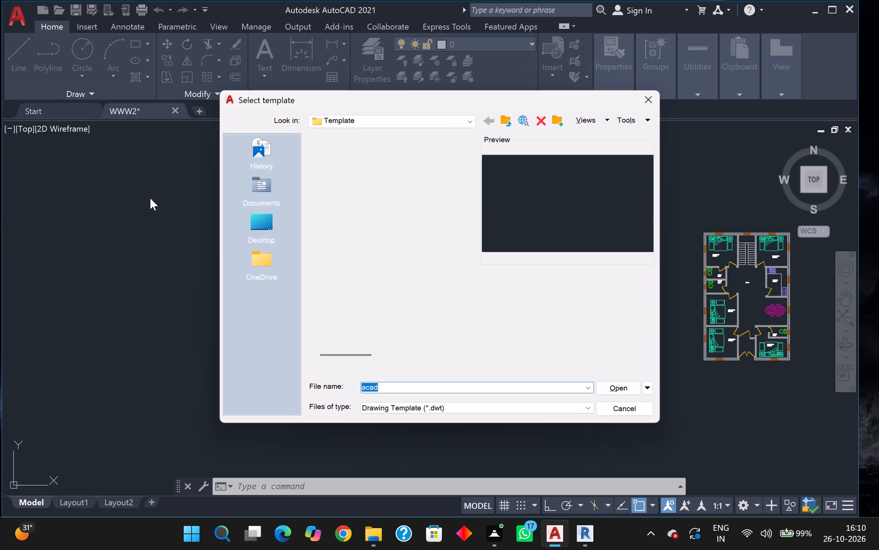
click(625, 384)
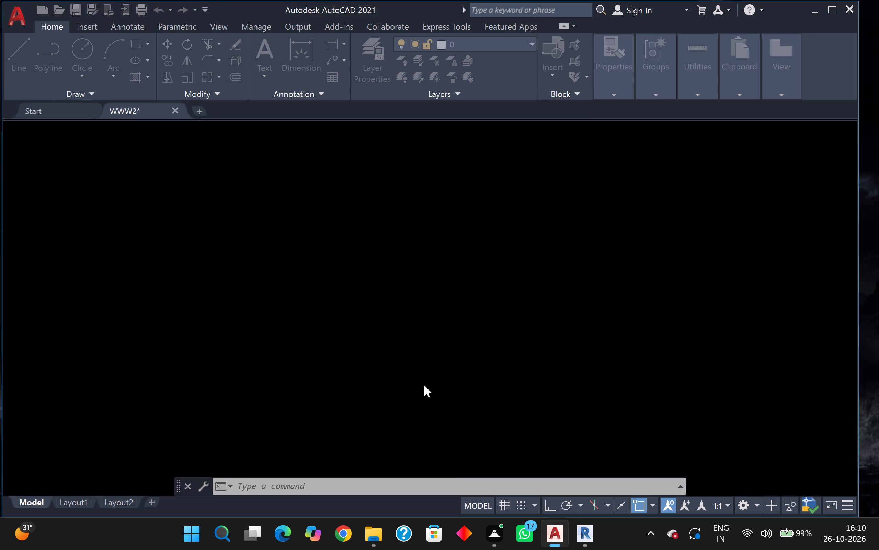
Paste the copied floor plan into the new drawing with its lower-left corner just above and to the right of the origin.
scroll(346, 387, down, 2)
middle_drag(392, 364, 328, 357)
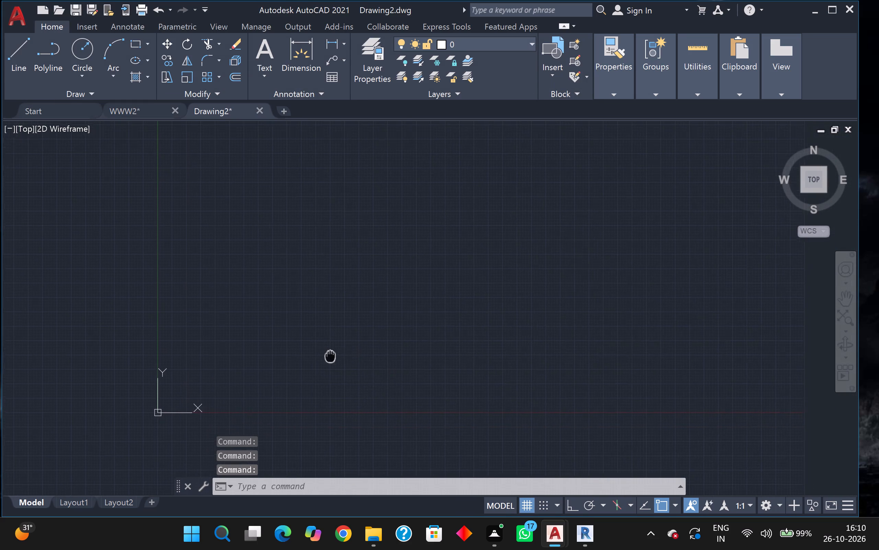
middle_drag(328, 357, 315, 366)
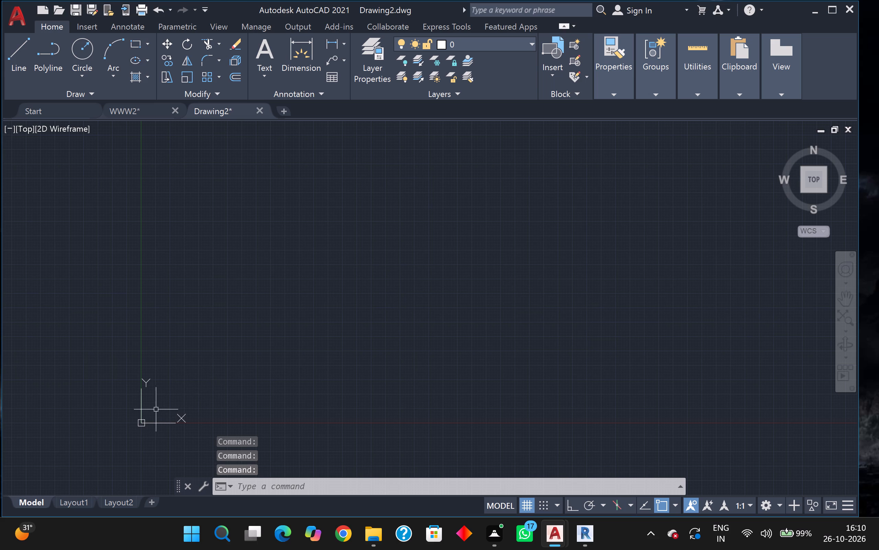
click(154, 410)
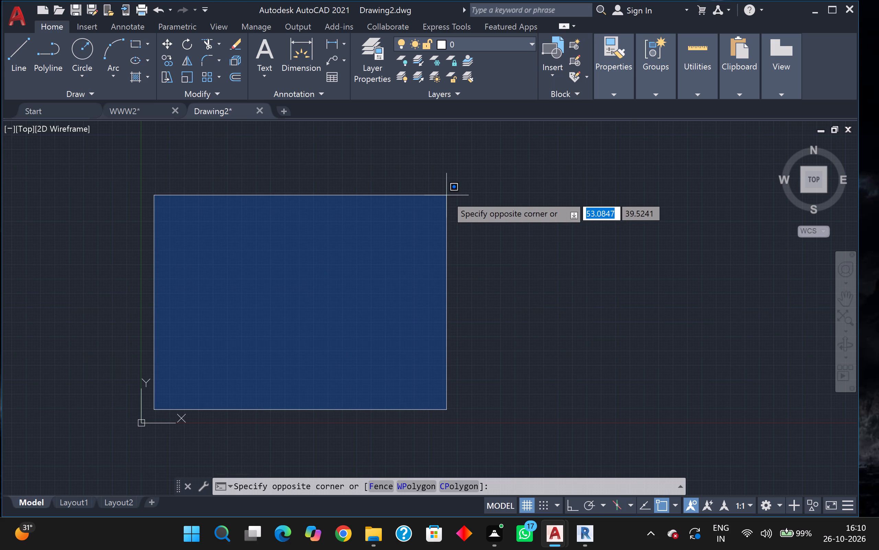
key(ctrl+c)
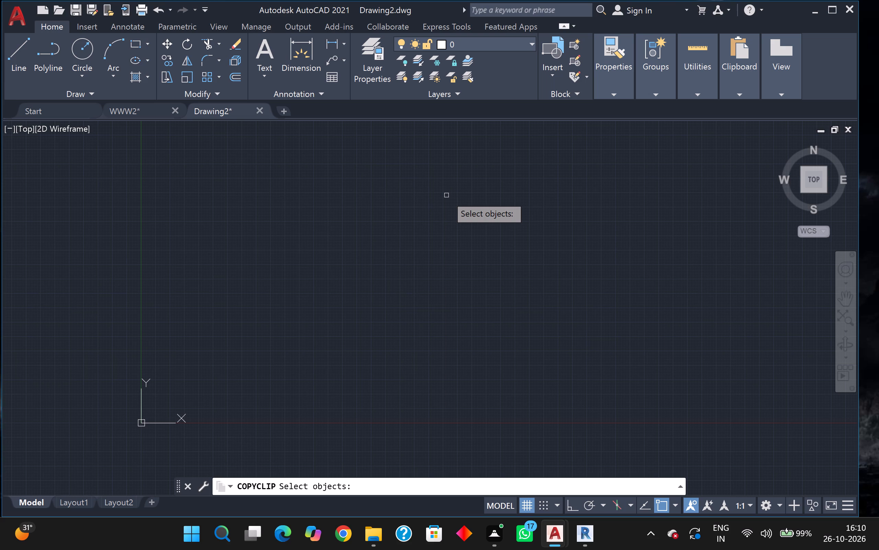
key(ctrl+v)
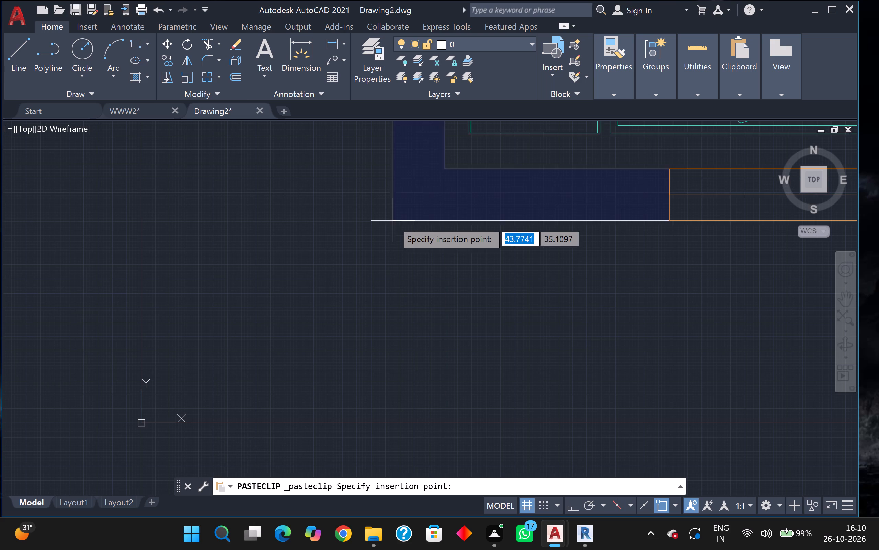
click(153, 406)
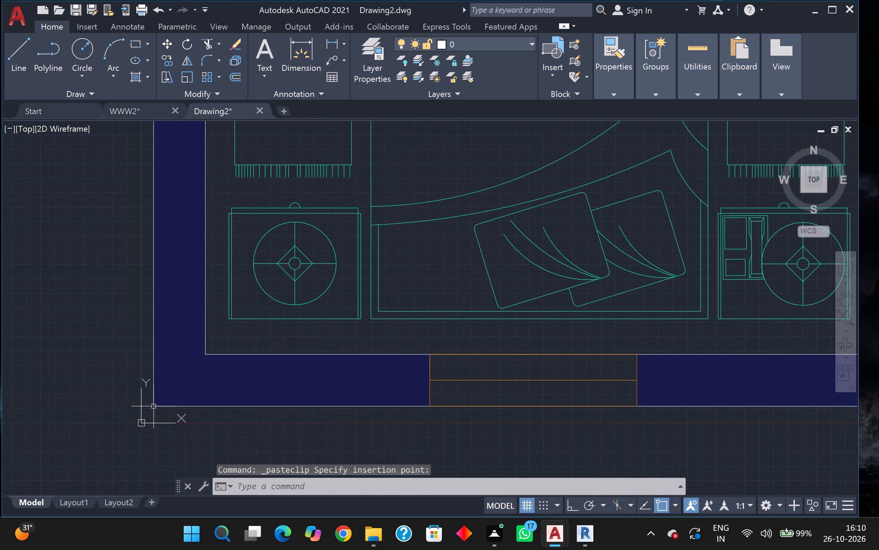
scroll(156, 406, down, 6)
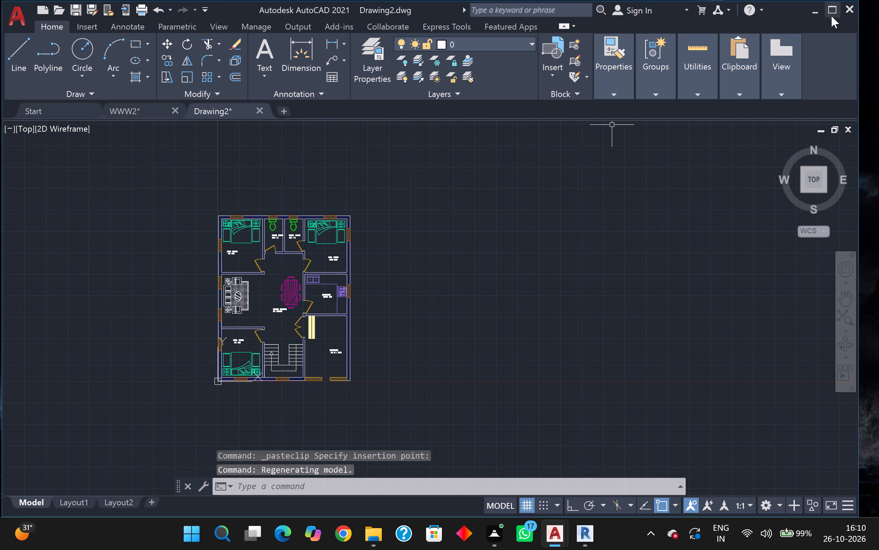
Quit AutoCAD and save the new drawing in the Documents folder as PLAN20.1, in AutoCAD 2018 Drawing format.
click(857, 10)
click(848, 13)
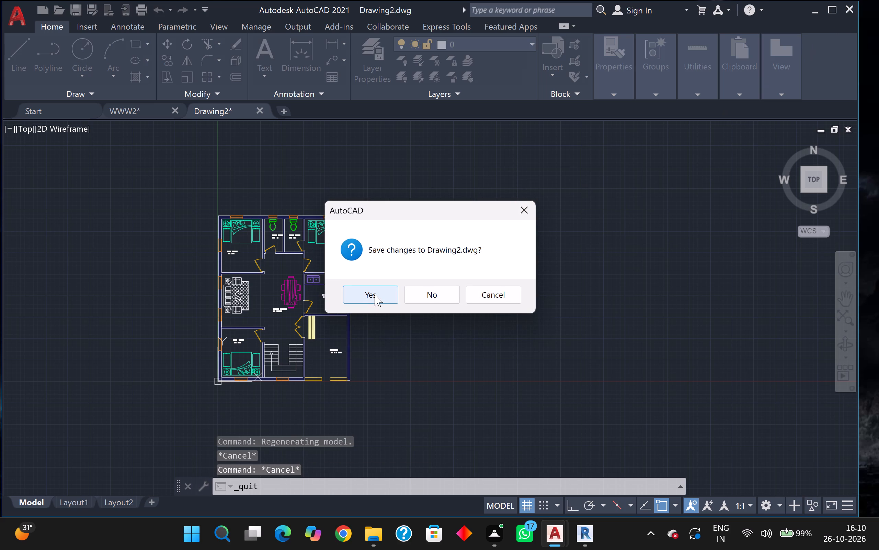
click(378, 289)
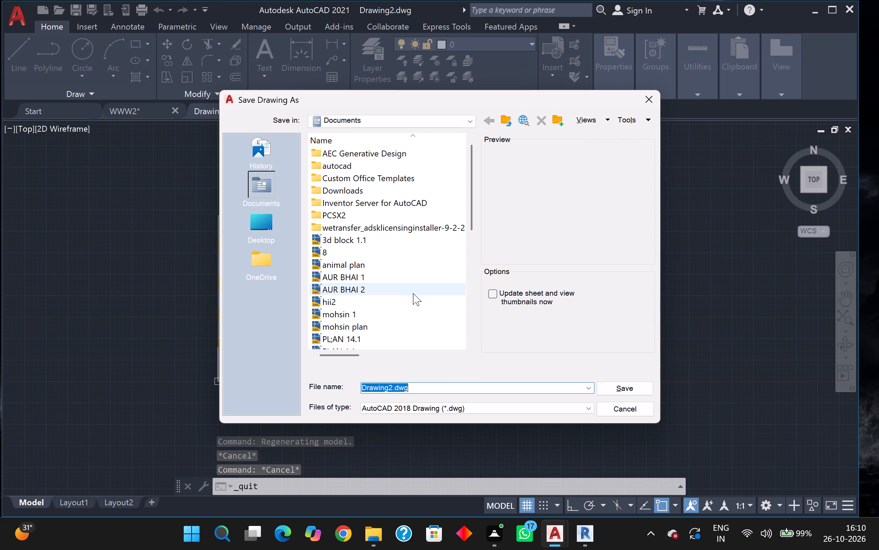
click(431, 387)
key(BackSpace)
key(BackSpace)
key(BackSpace)
key(BackSpace)
key(BackSpace)
key(BackSpace)
key(BackSpace)
key(BackSpace)
key(BackSpace)
key(BackSpace)
key(BackSpace)
key(BackSpace)
key(BackSpace)
key(BackSpace)
key(BackSpace)
key(BackSpace)
key(BackSpace)
key(BackSpace)
key(BackSpace)
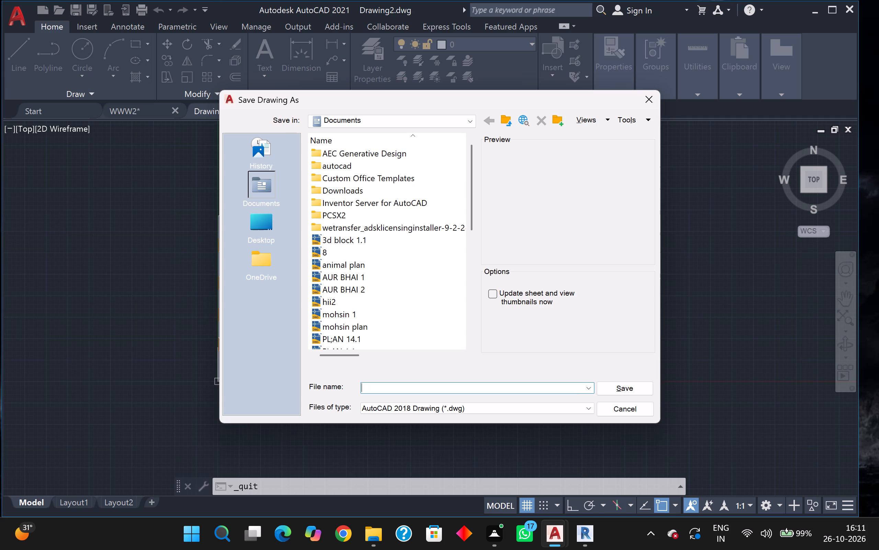
text(PL)
key(a)
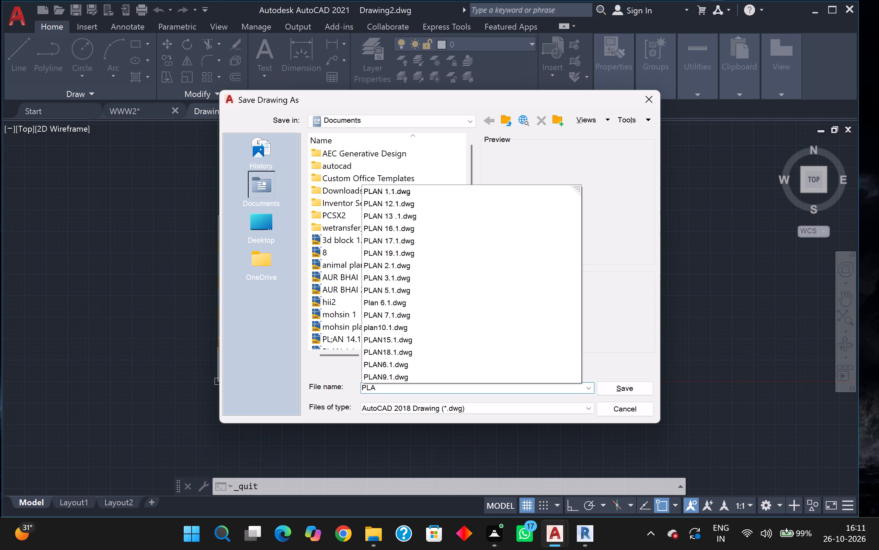
key(m)
key(BackSpace)
text(NJ)
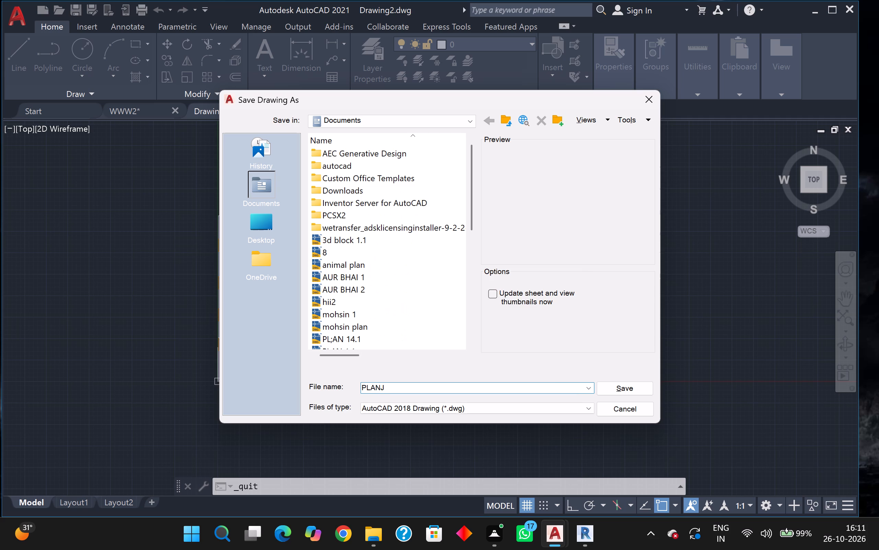
key(BackSpace)
key(2)
text(.1)
key(BackSpace)
key(BackSpace)
key(0)
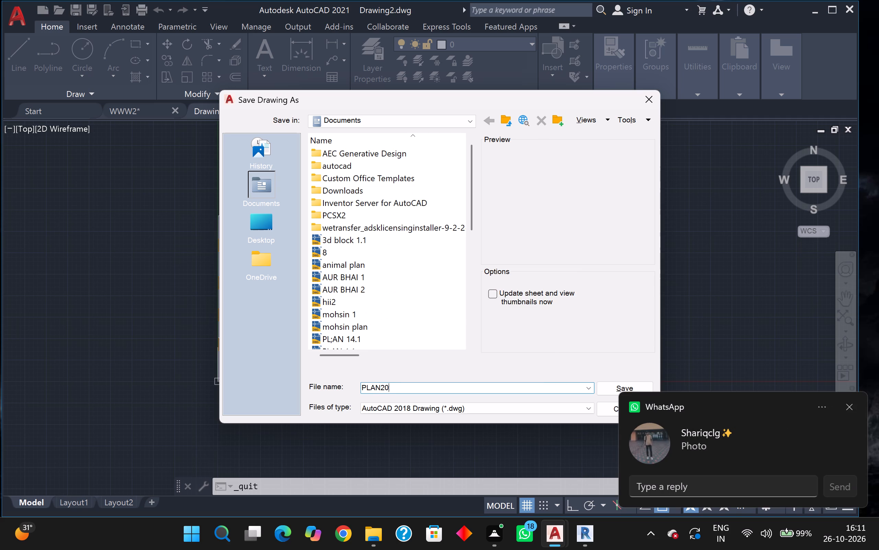
key(period)
key(1)
click(610, 383)
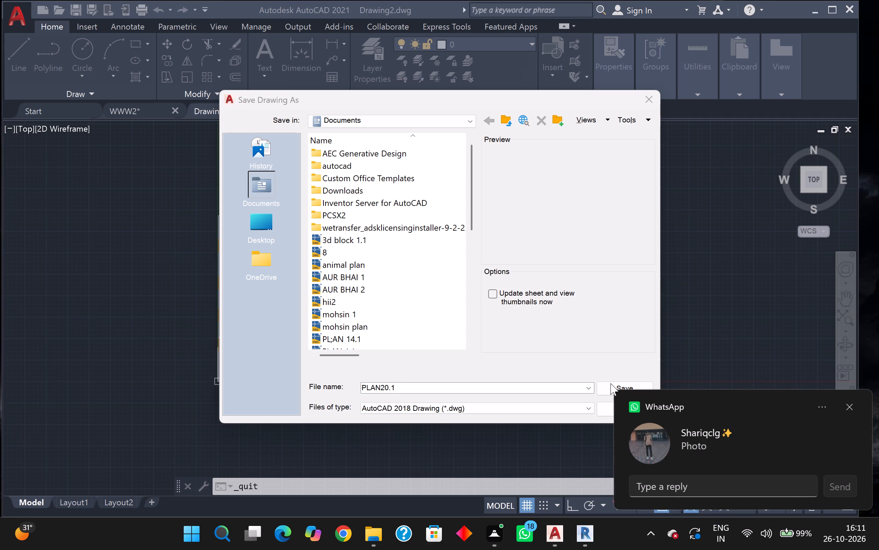
click(612, 388)
scroll(510, 355, down, 1)
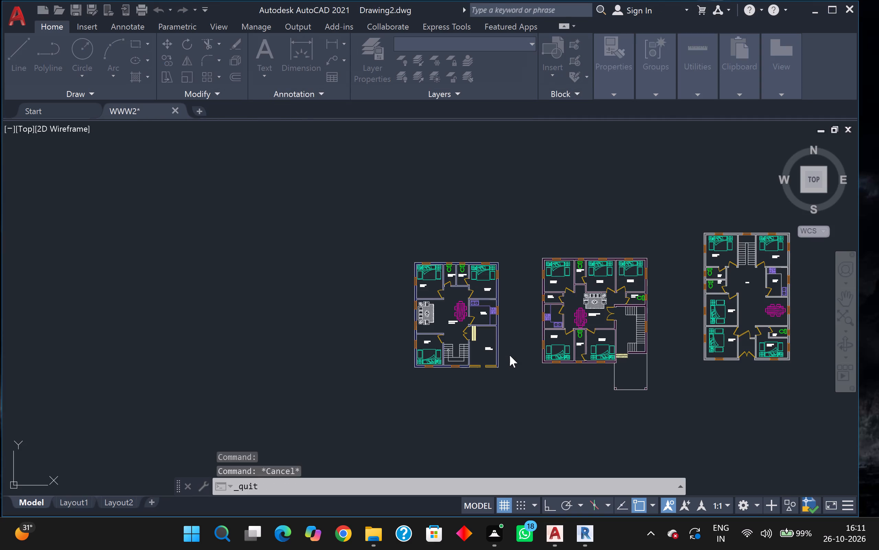
Save the changes to WWW2.dwg while quitting AutoCAD.
click(372, 297)
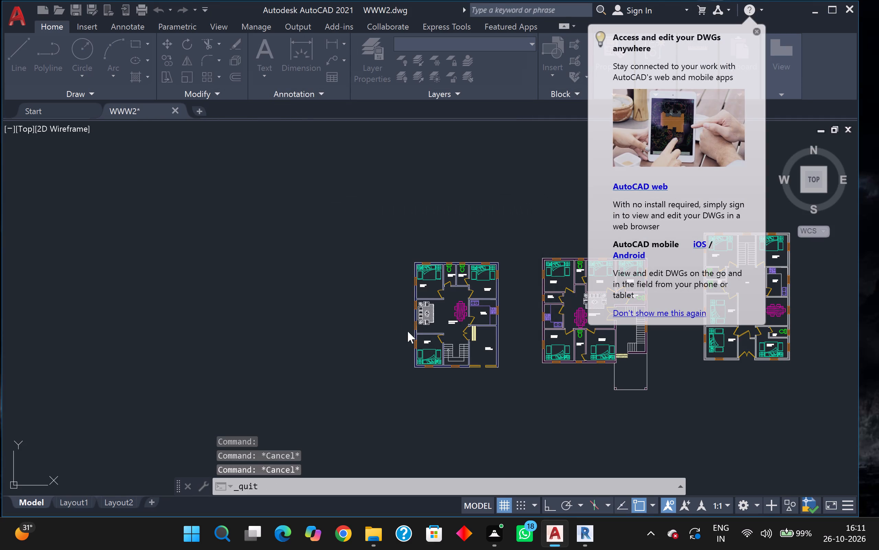